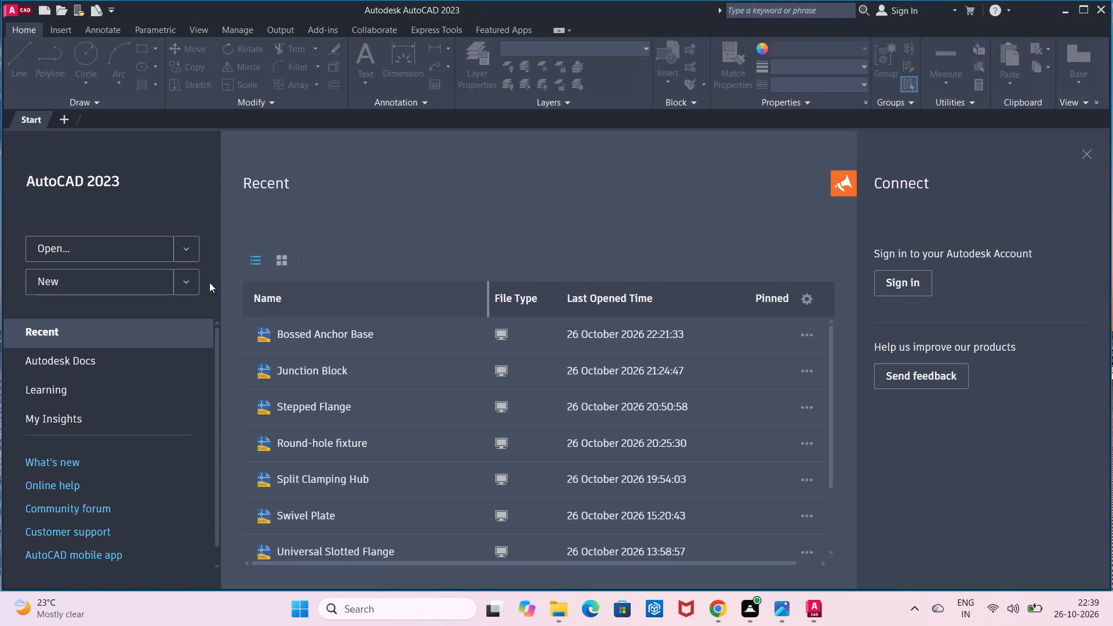
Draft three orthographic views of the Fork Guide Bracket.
Create a new blank drawing.
left_click(157, 290)
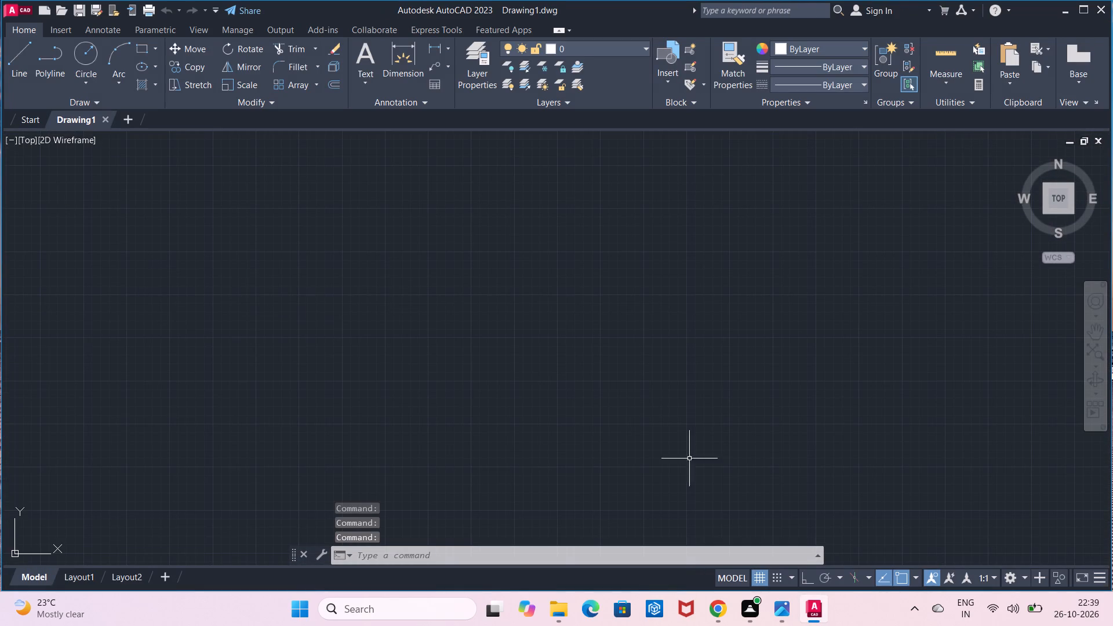
Turn on the drawing session's log file with LOGFILEON.
left_click(500, 552)
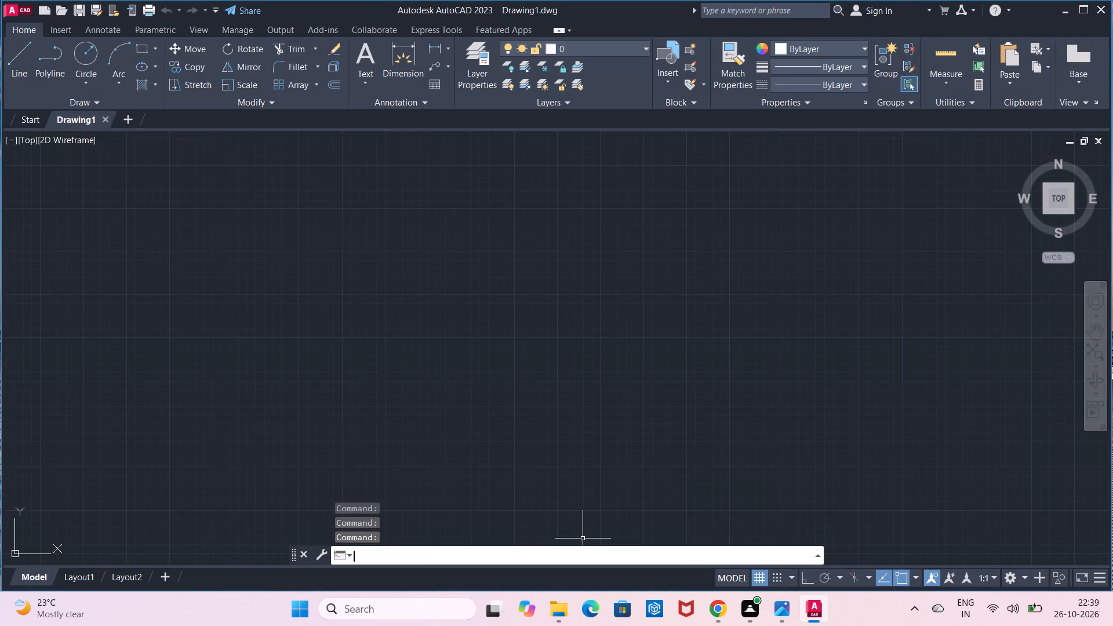
type("li")
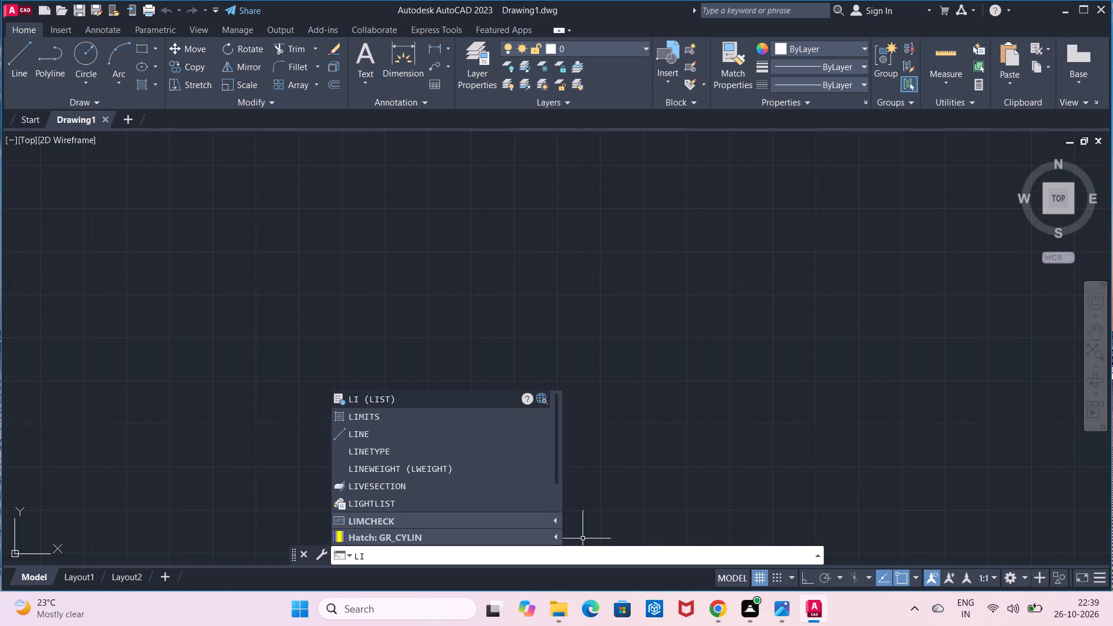
key("BackSpace")
key("BackSpace")
type("log")
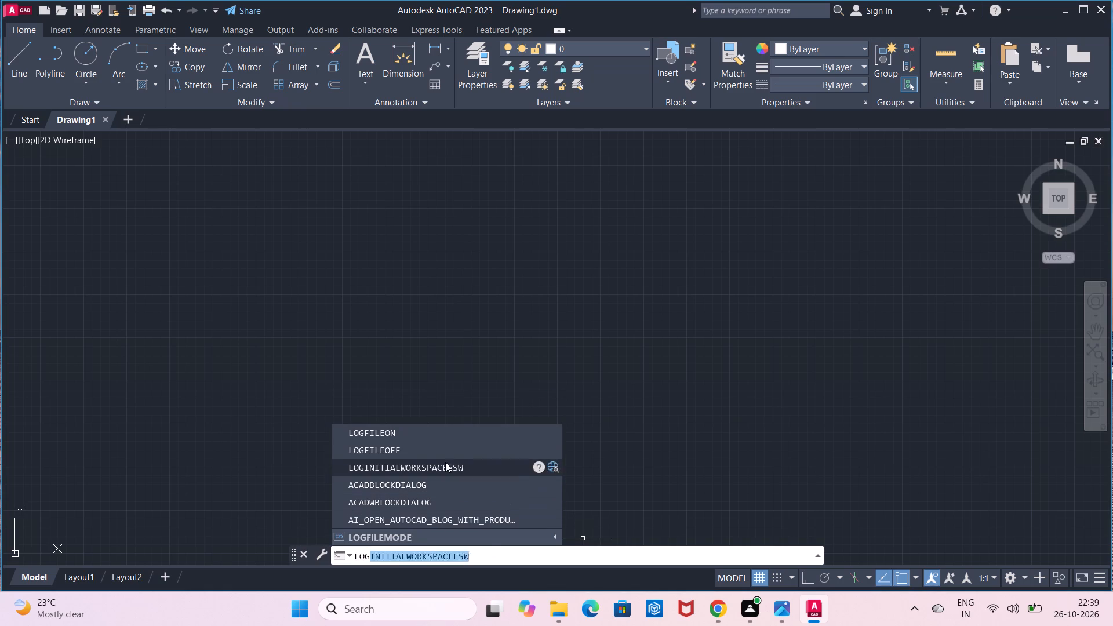
left_click(445, 440)
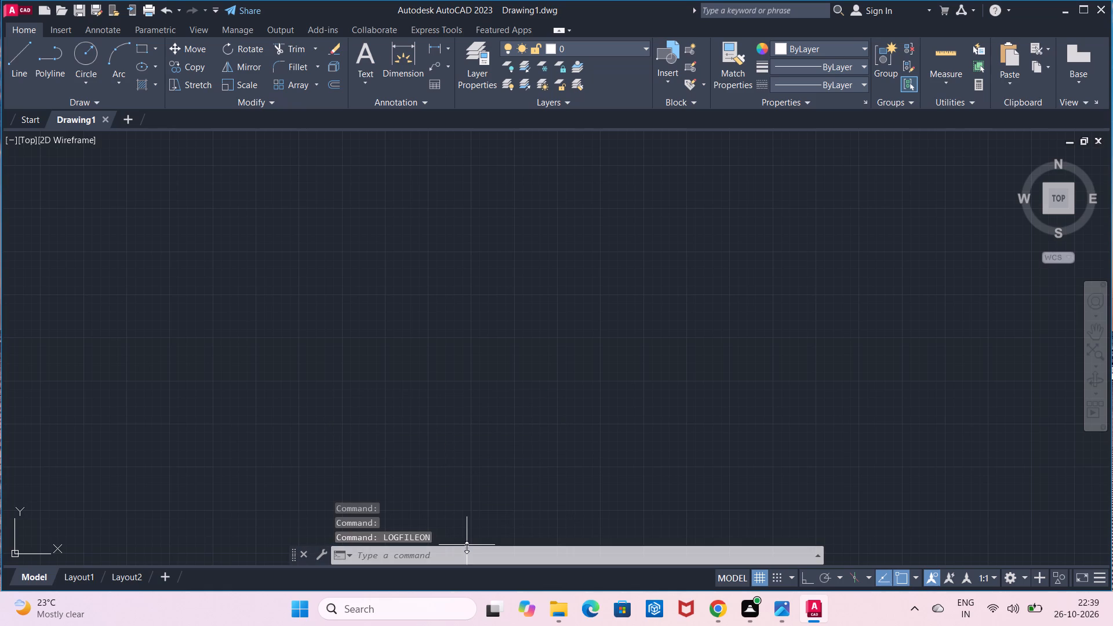
Set the model space limits with lower-left corner 0,0 and upper-right corner 100,100.
left_click(467, 547)
type("lim")
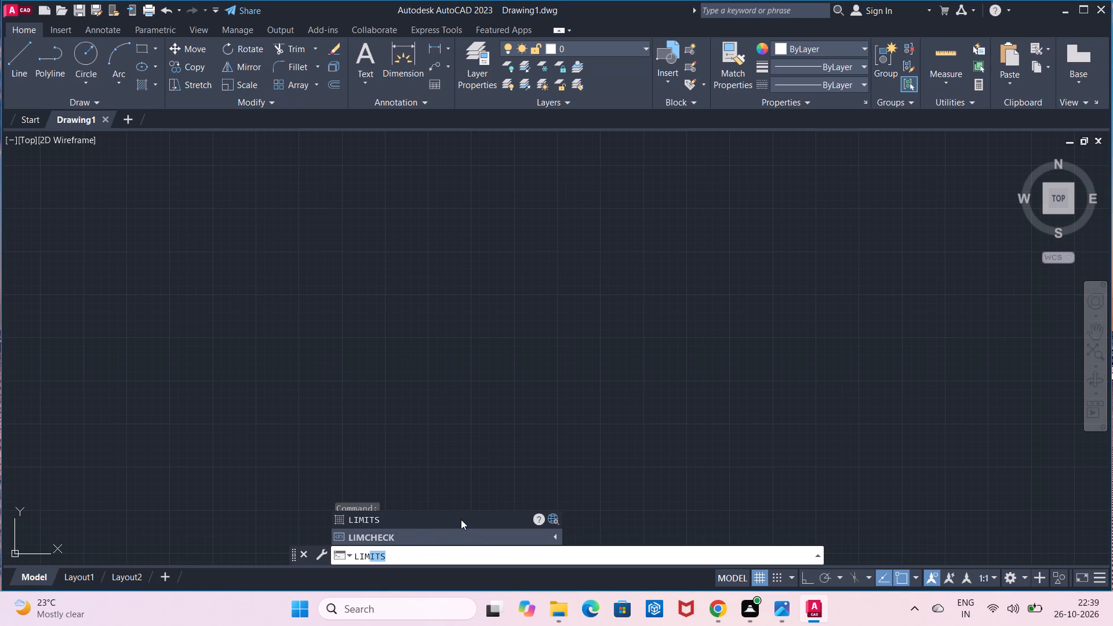
left_click(461, 519)
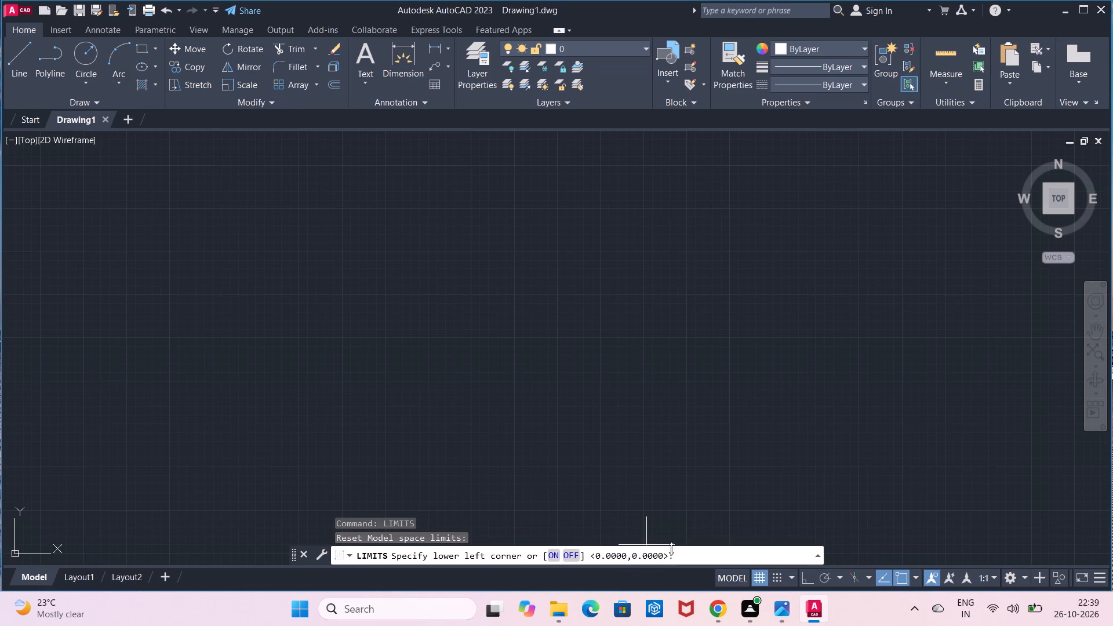
left_click(676, 549)
type("0,0")
key("Return")
type("100,100")
key("Return")
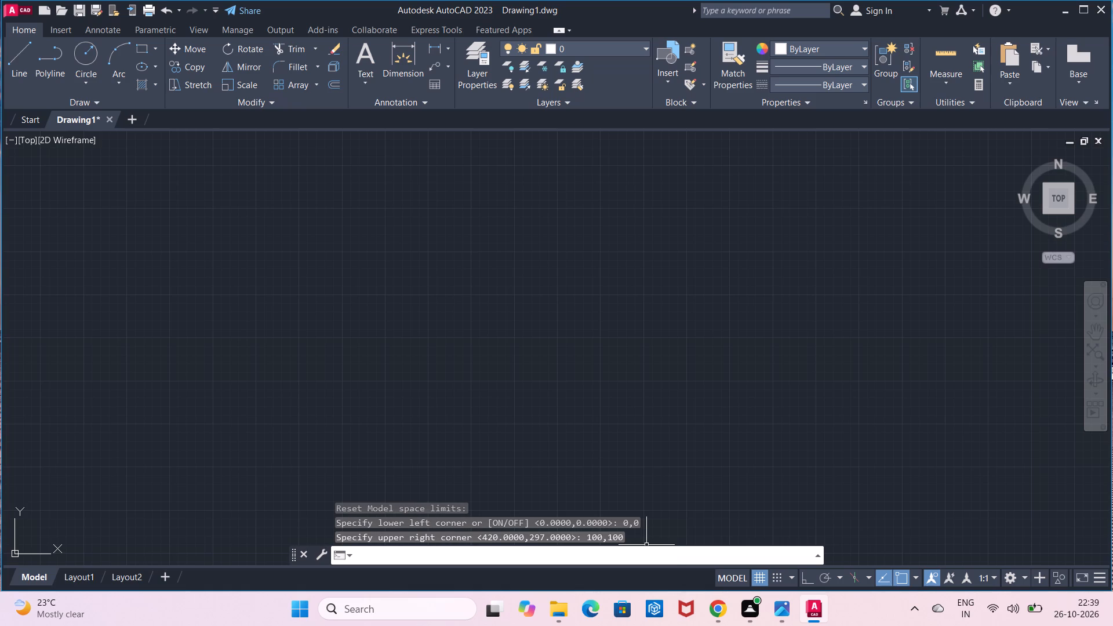
Fit the whole drawing limits in the view using Zoom All.
left_click(609, 554)
key("z")
key("Return")
key("a")
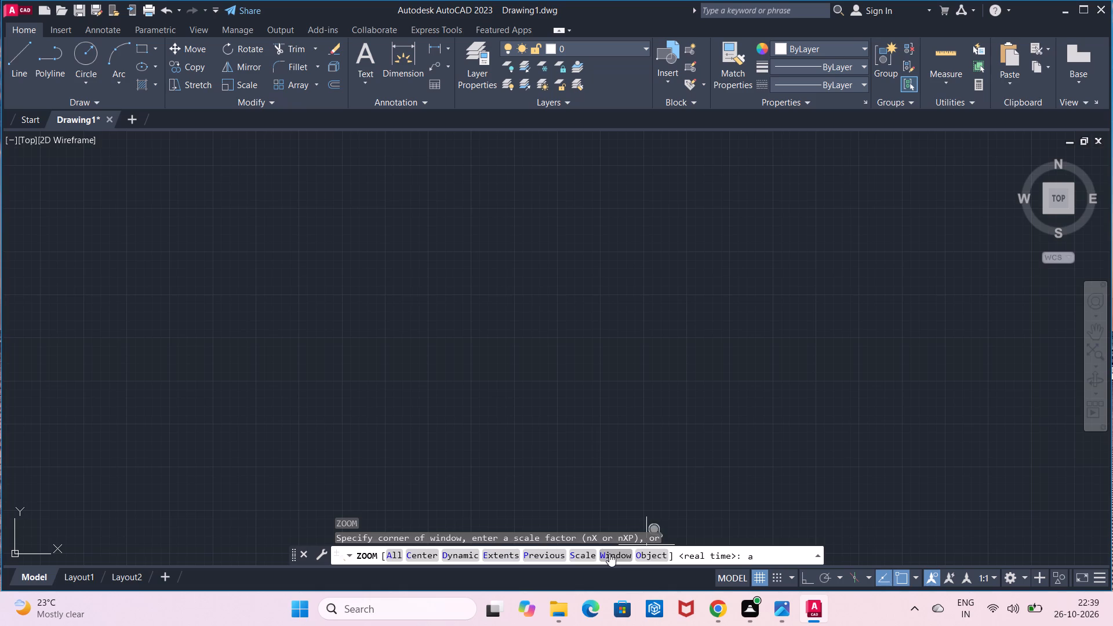
key("Return")
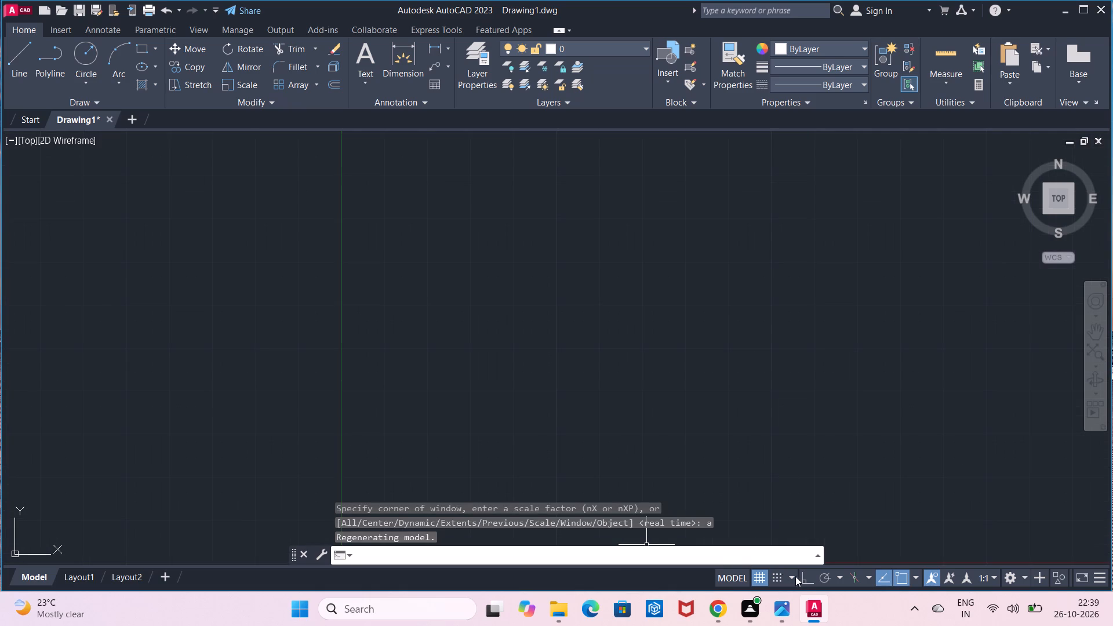
Turn on Ortho mode for drawing straight horizontal and vertical lines.
left_click(798, 577)
left_click(805, 577)
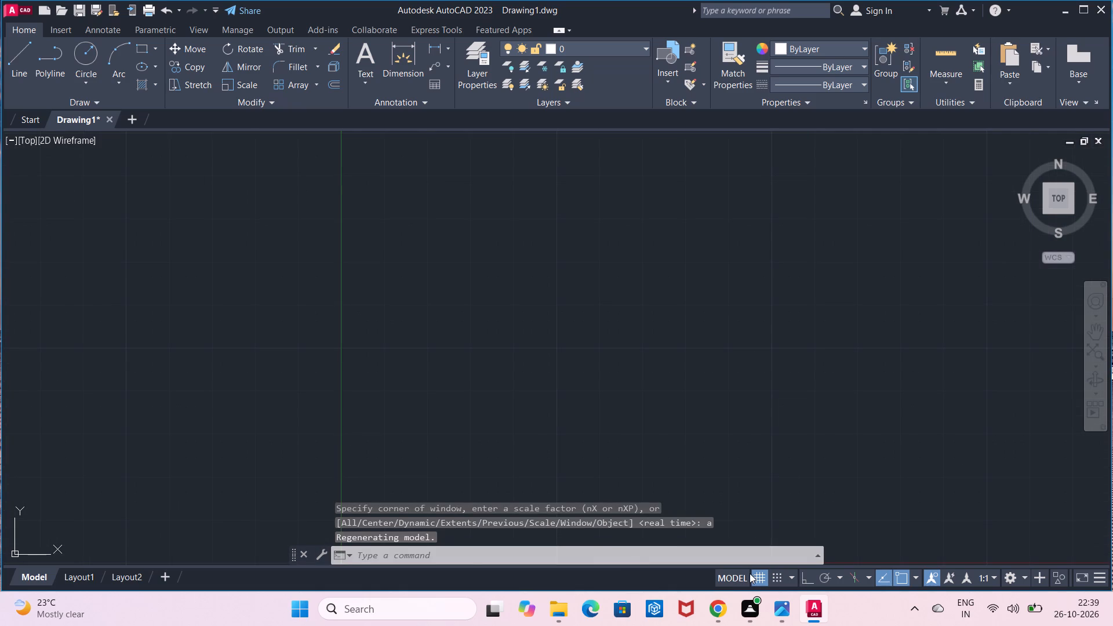
left_click(792, 574)
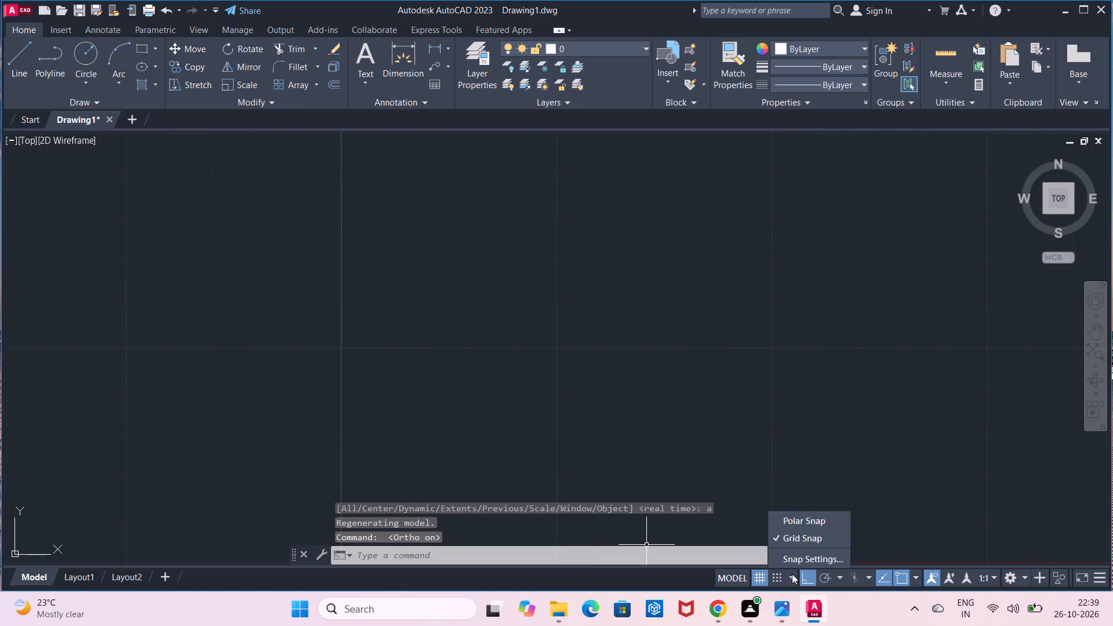
left_click(792, 574)
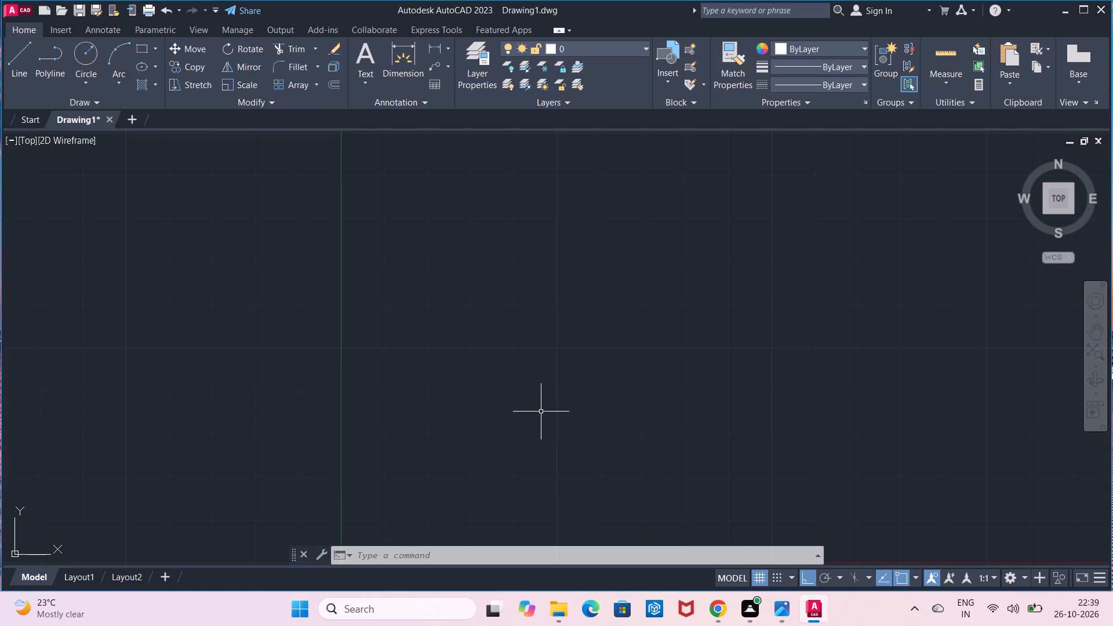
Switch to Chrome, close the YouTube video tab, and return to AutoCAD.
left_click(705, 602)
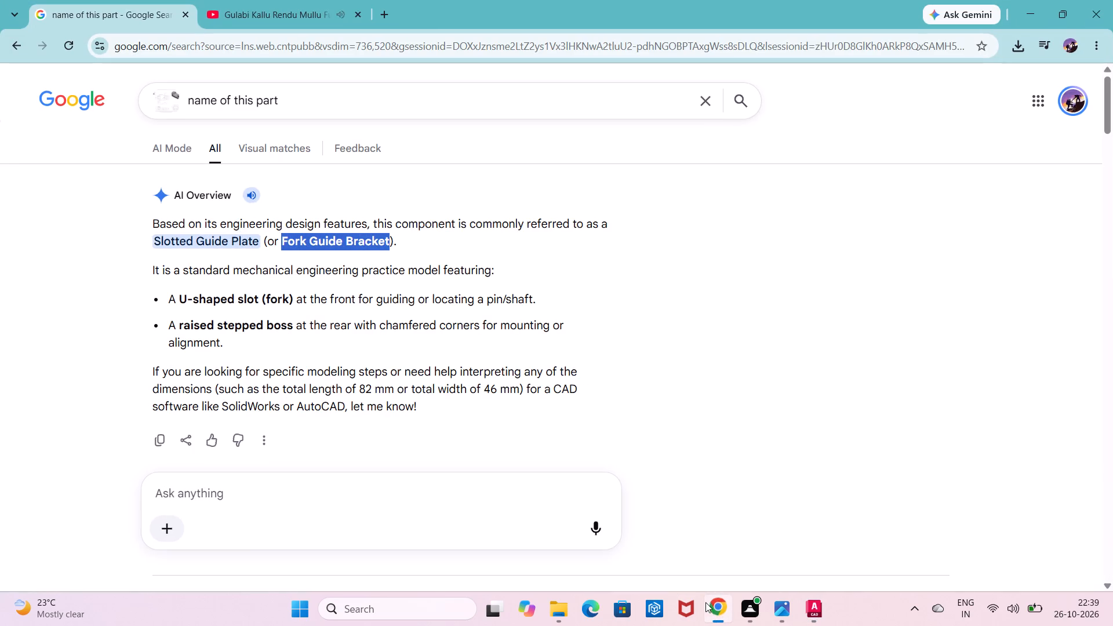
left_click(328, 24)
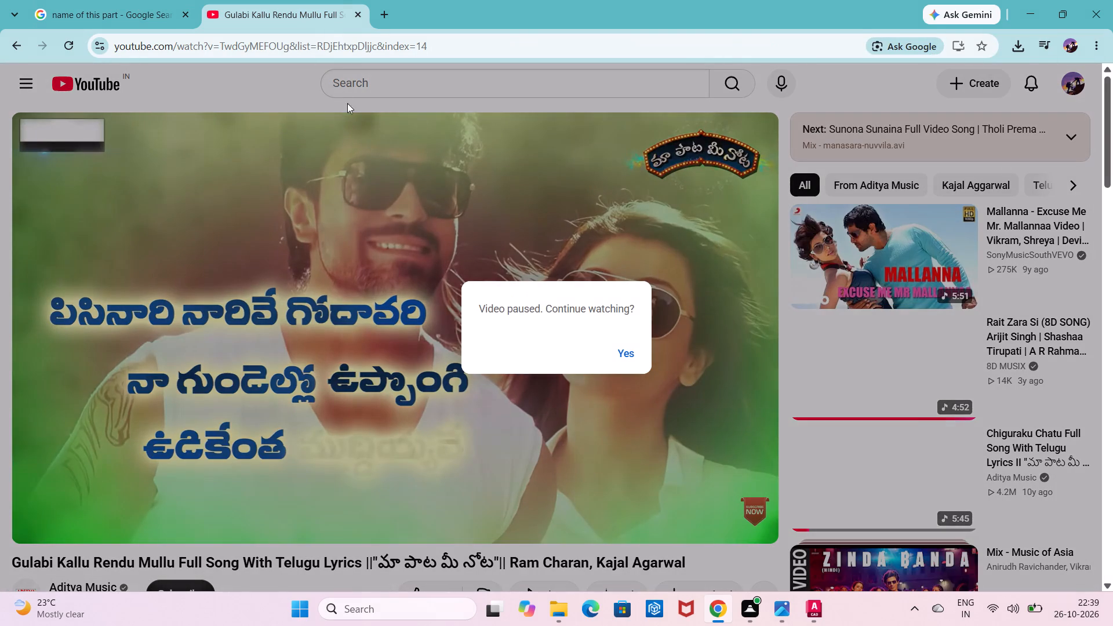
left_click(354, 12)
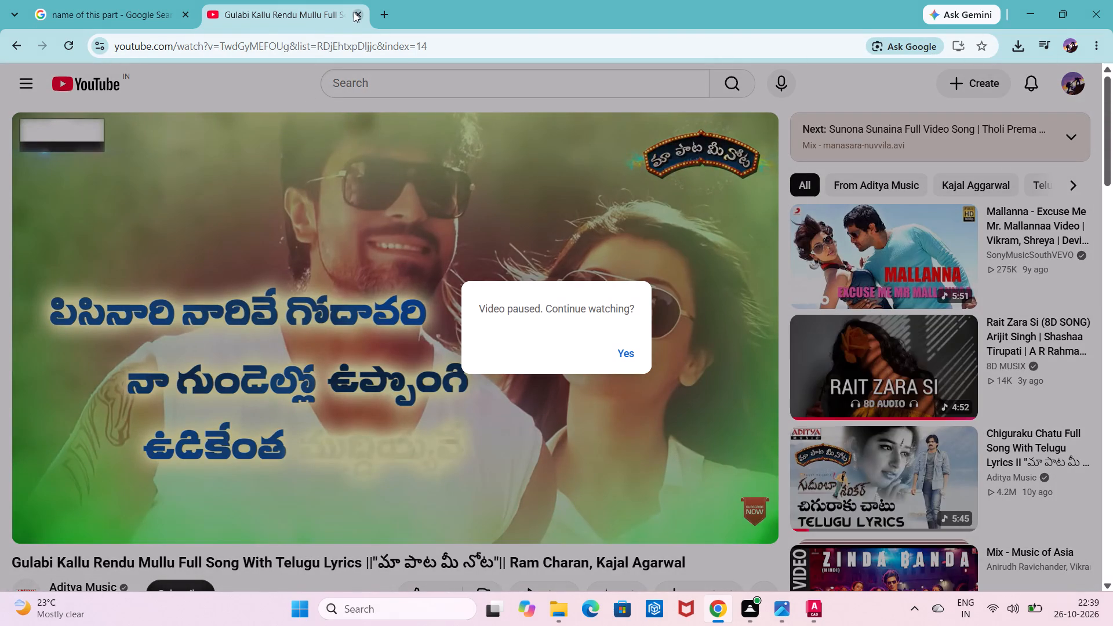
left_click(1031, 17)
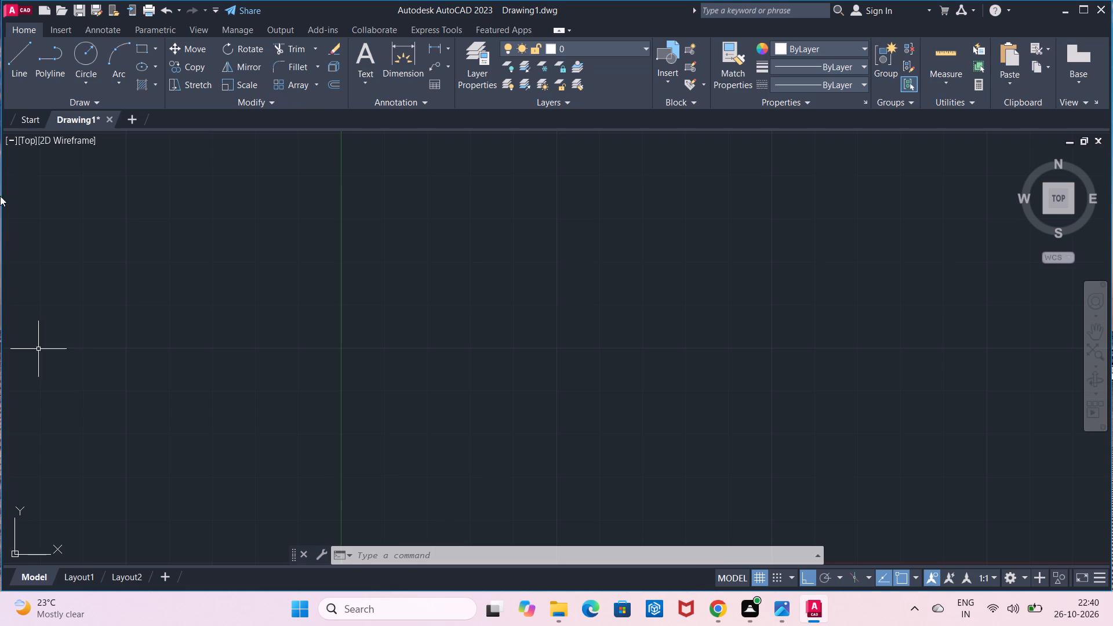
Draw a vertical line 46 units long, running downward from a point in the upper middle of the drawing area.
left_click(30, 83)
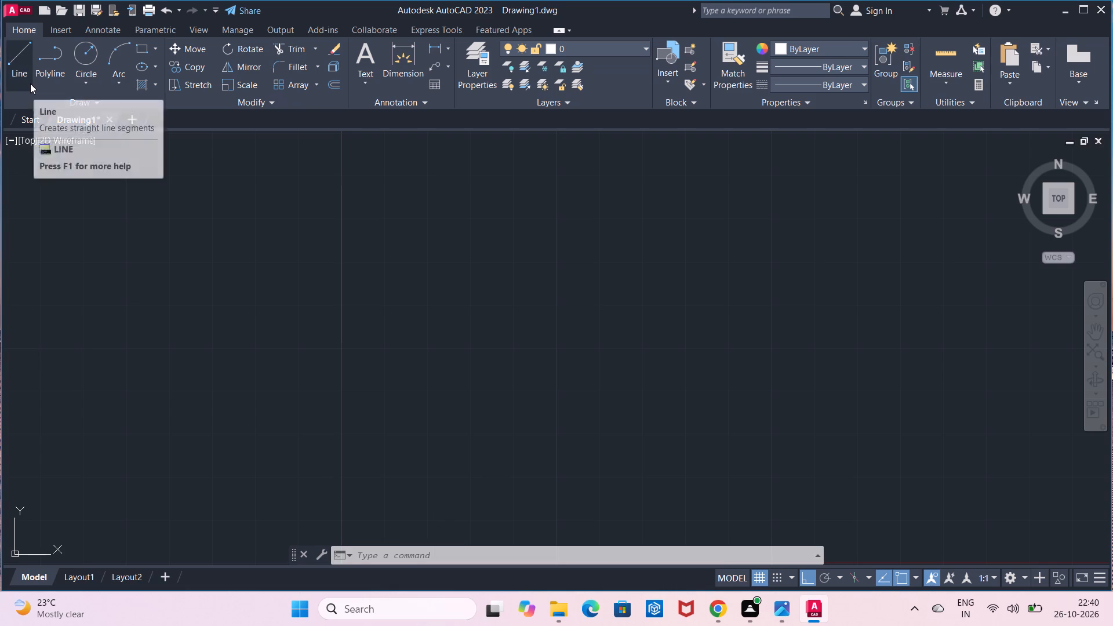
left_click(547, 201)
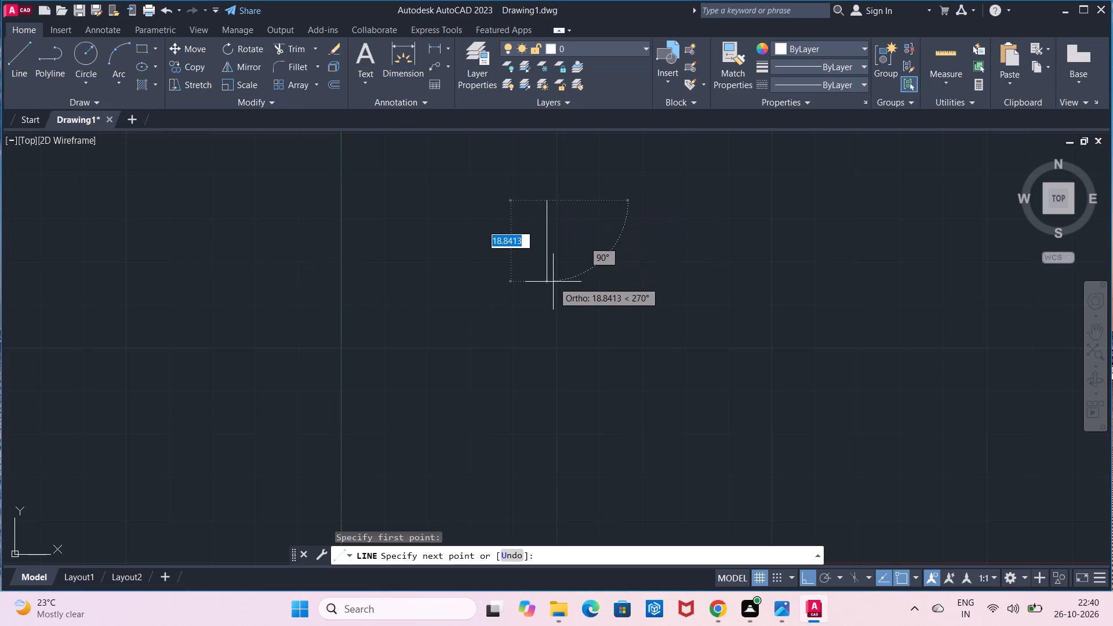
type("46")
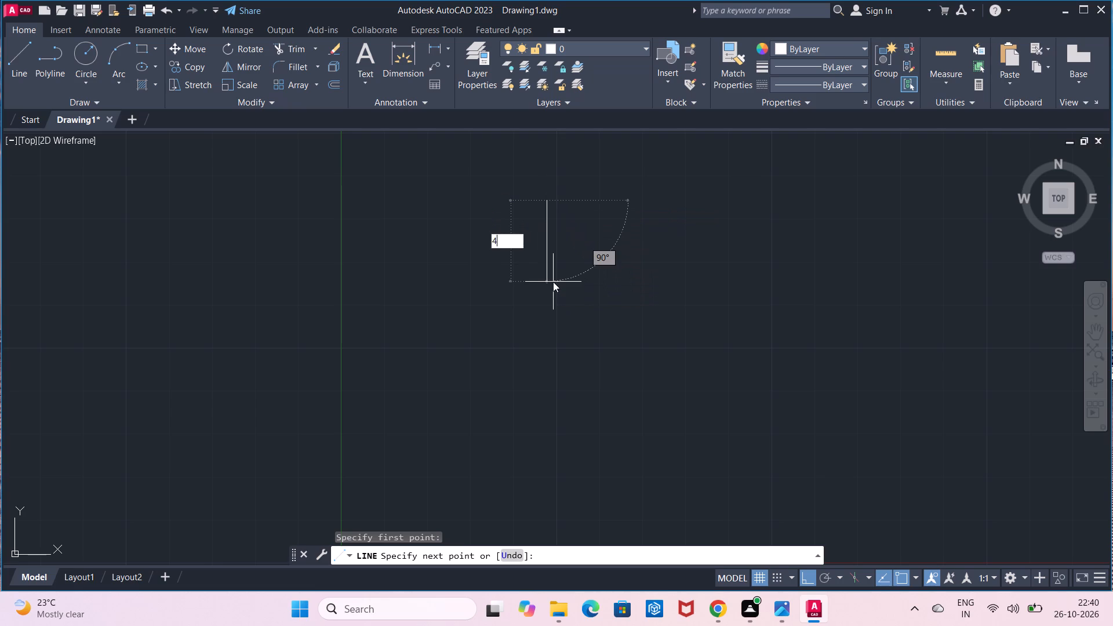
key("Return")
key("Escape")
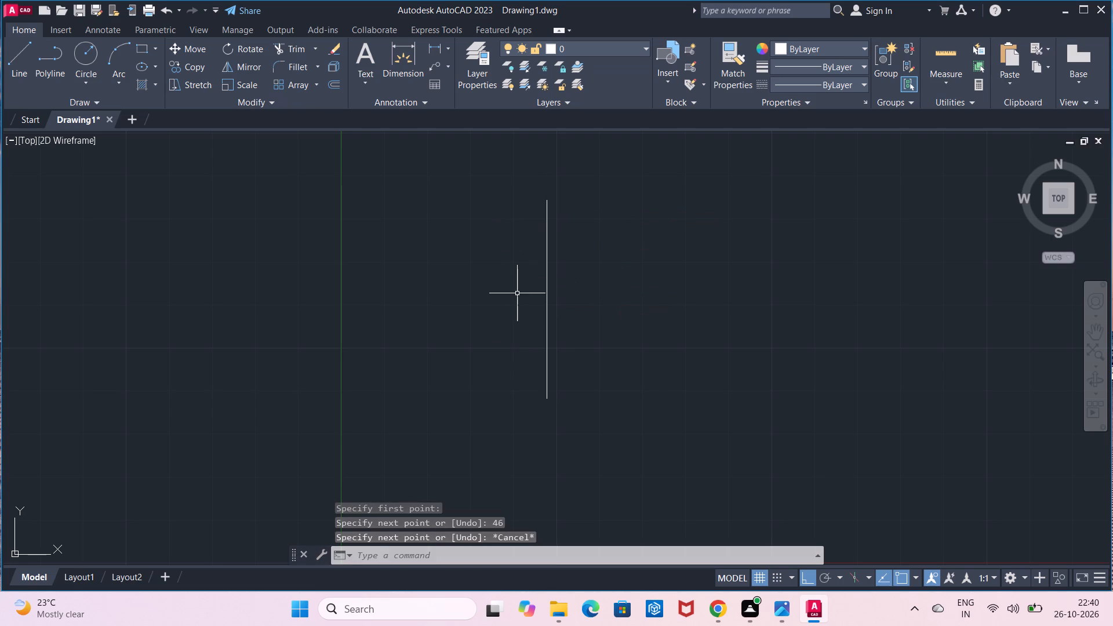
Offset the vertical line 18 units to its left.
scroll(517, 294, "down", 1)
left_click(330, 85)
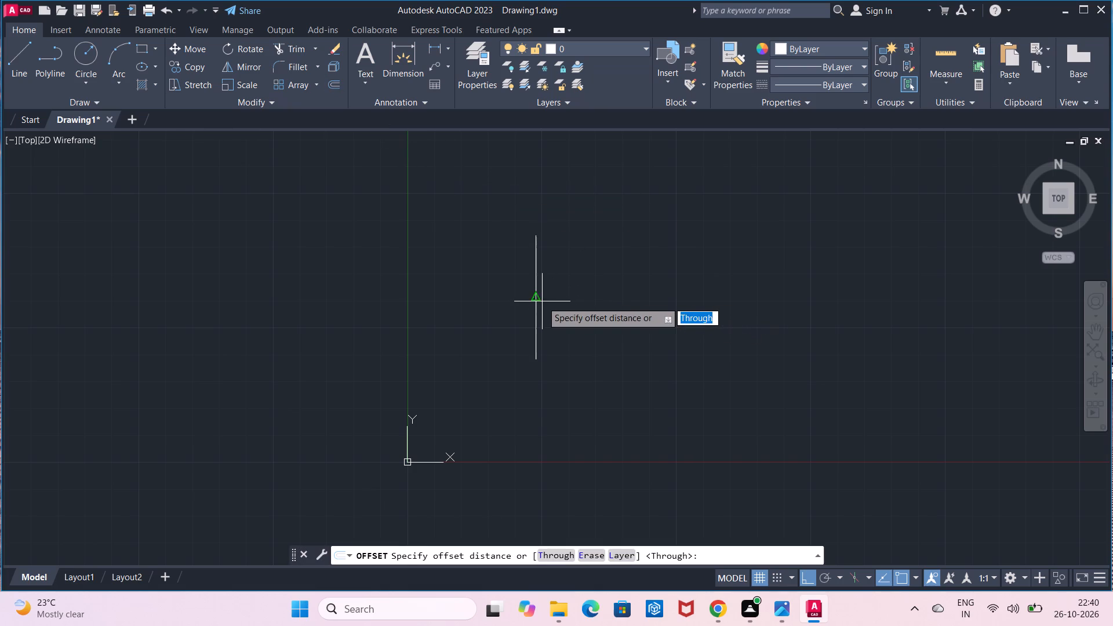
left_click(536, 299)
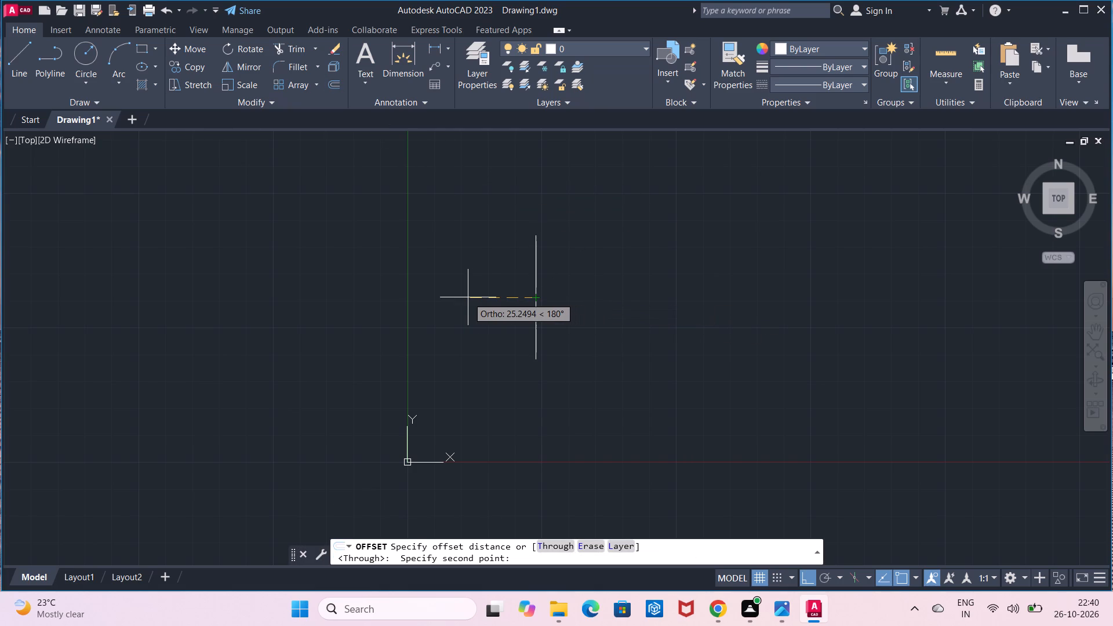
type("18")
key("Return")
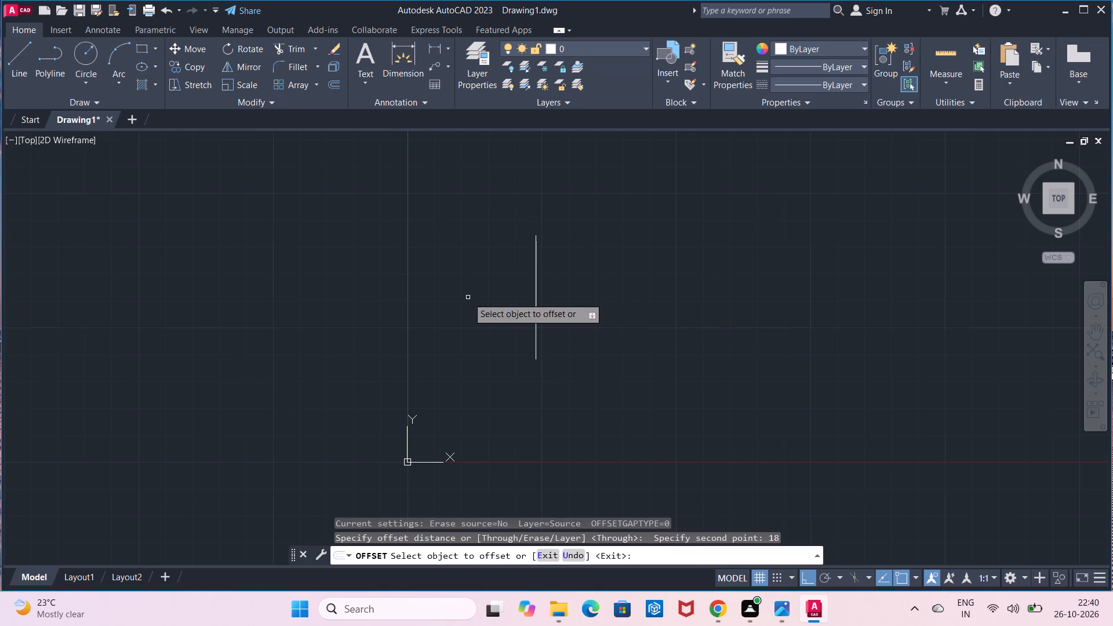
left_click(536, 291)
left_click(483, 298)
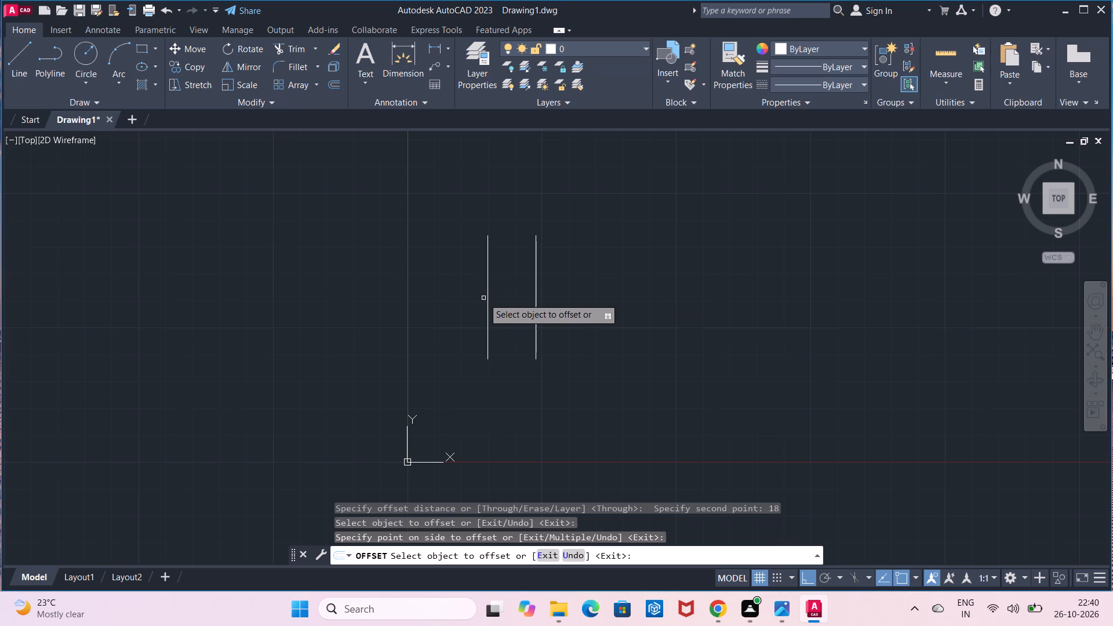
key("Escape")
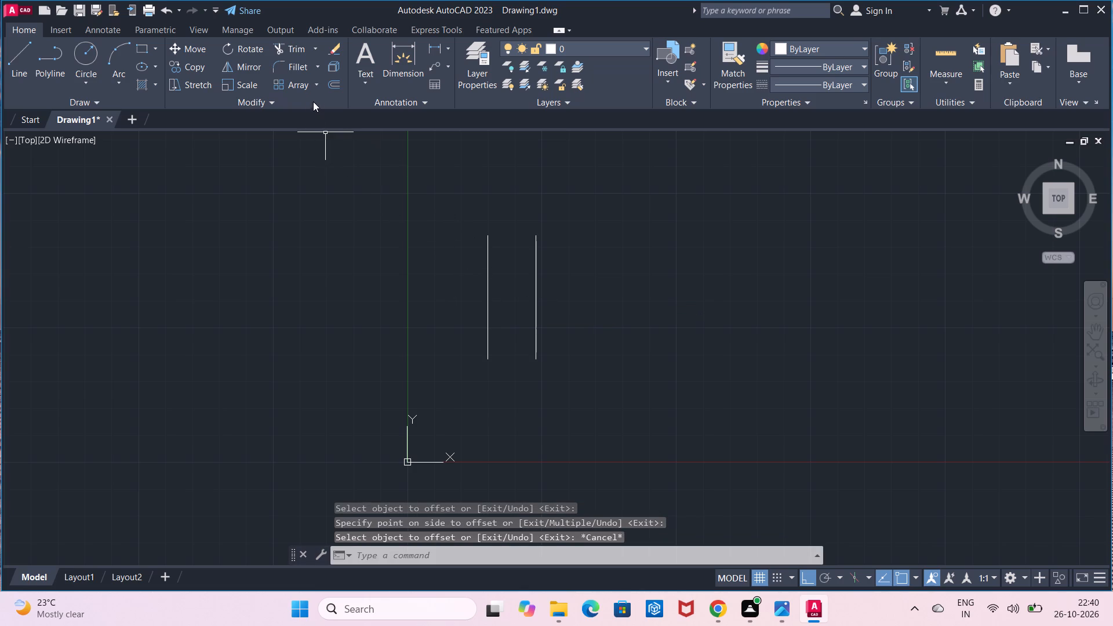
Offset the left vertical line 9 units to the right, placing a line midway between the two.
left_click(330, 87)
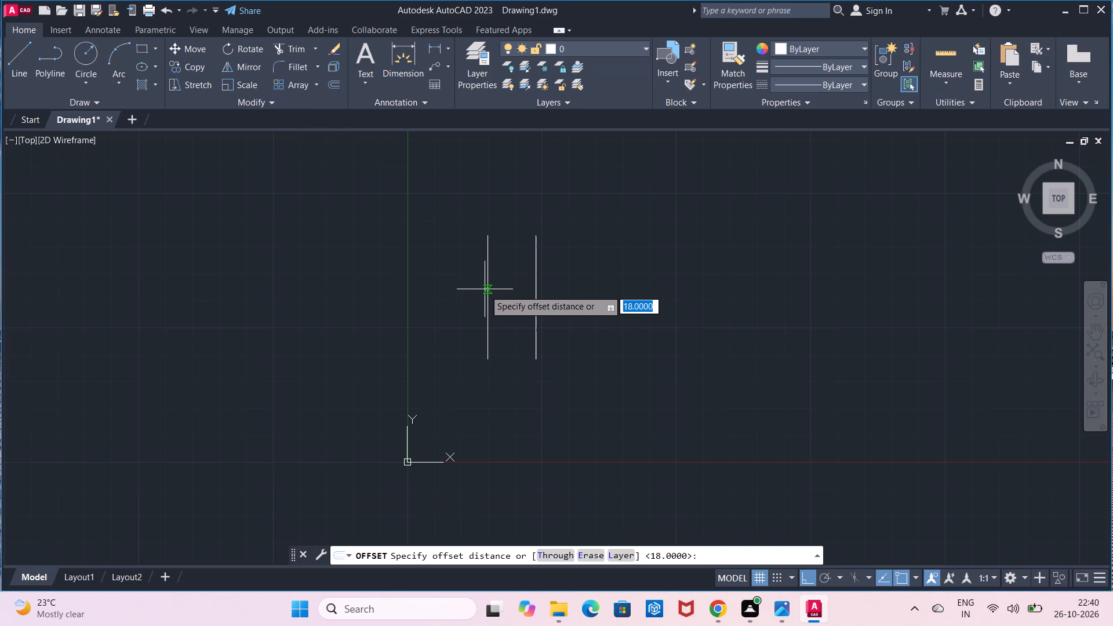
left_click(488, 299)
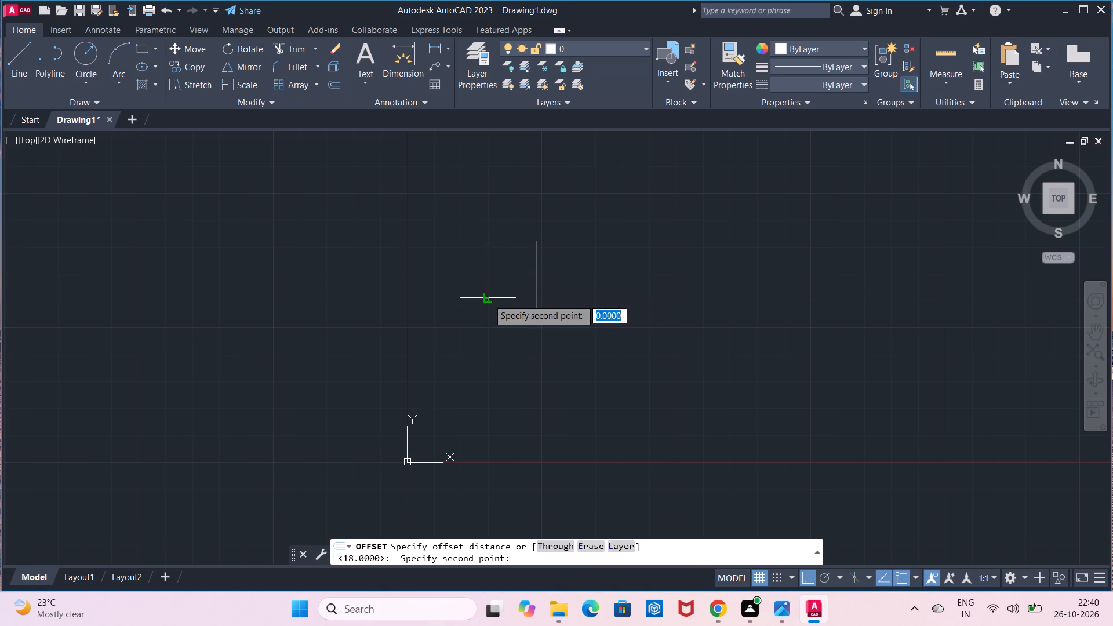
key("9")
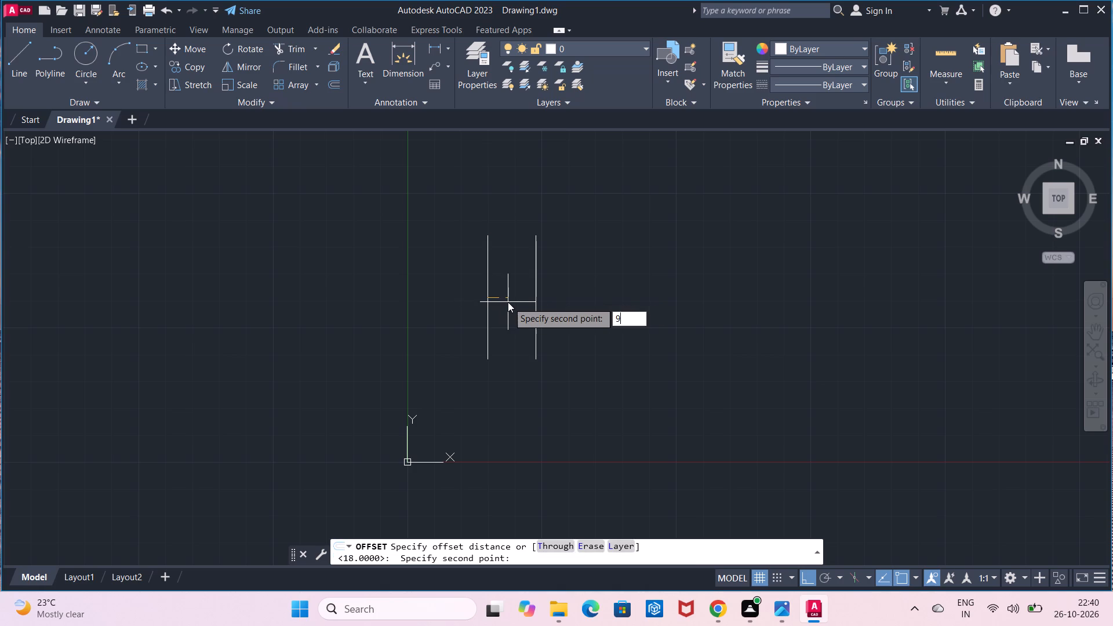
key("Return")
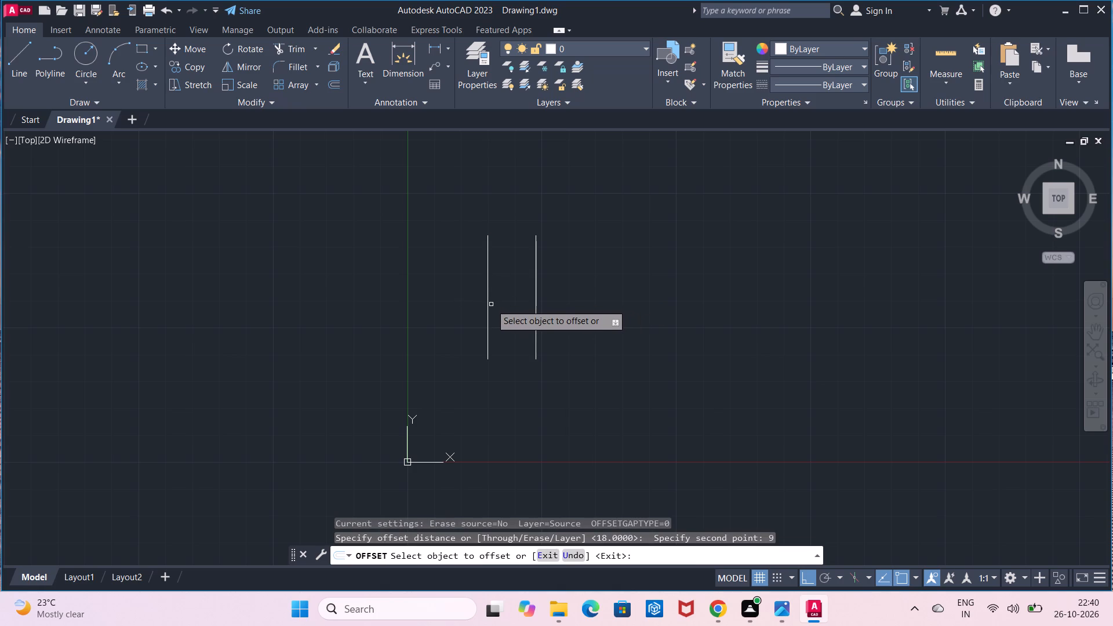
left_click(488, 305)
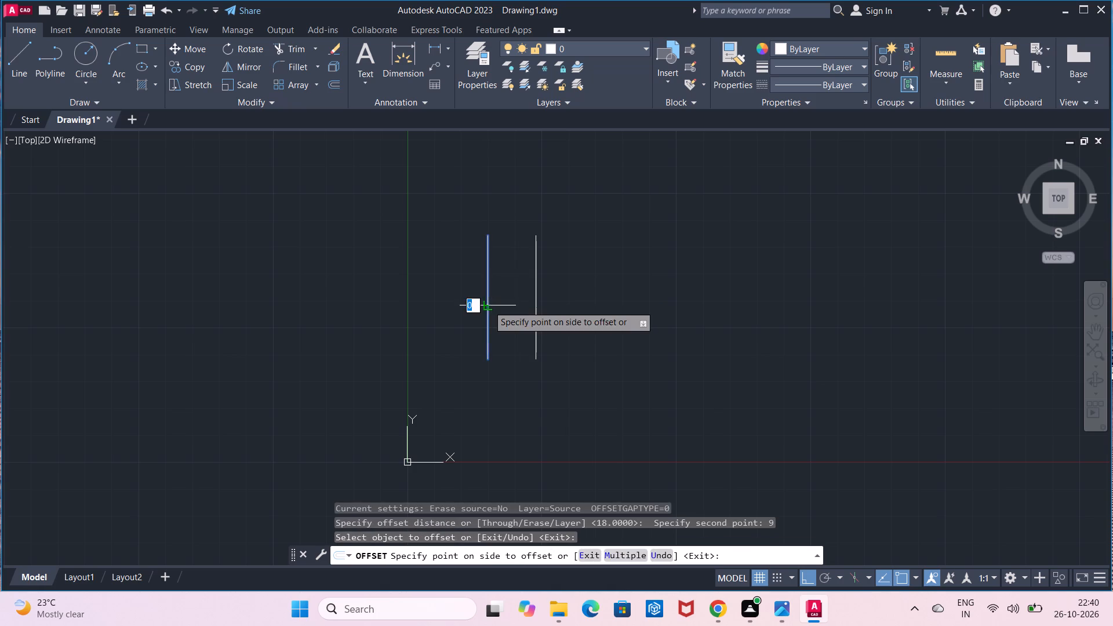
left_click(501, 305)
key("Escape")
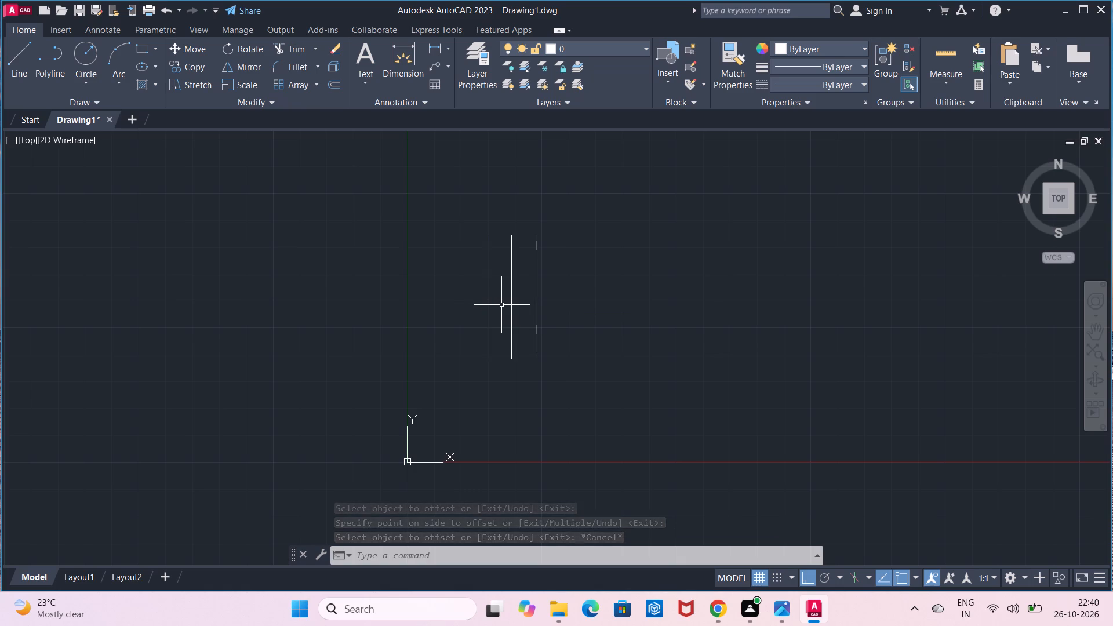
Draw two horizontal lines joining the top ends and the bottom ends of the middle and right vertical lines.
left_click(15, 48)
left_click(514, 234)
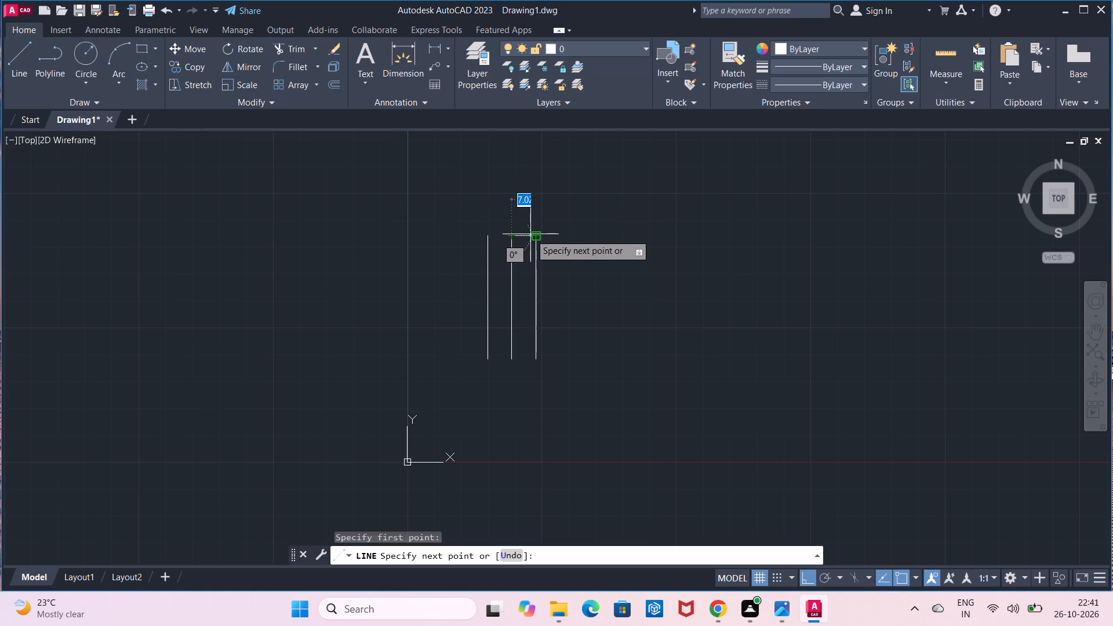
left_click(533, 234)
key("Escape")
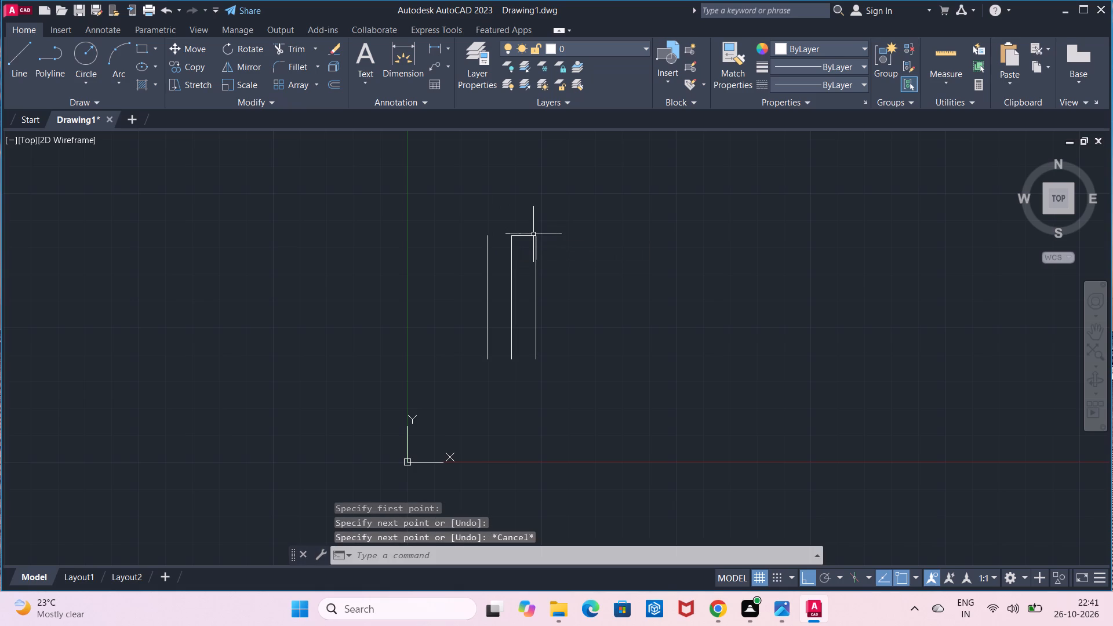
left_click(9, 74)
left_click(510, 355)
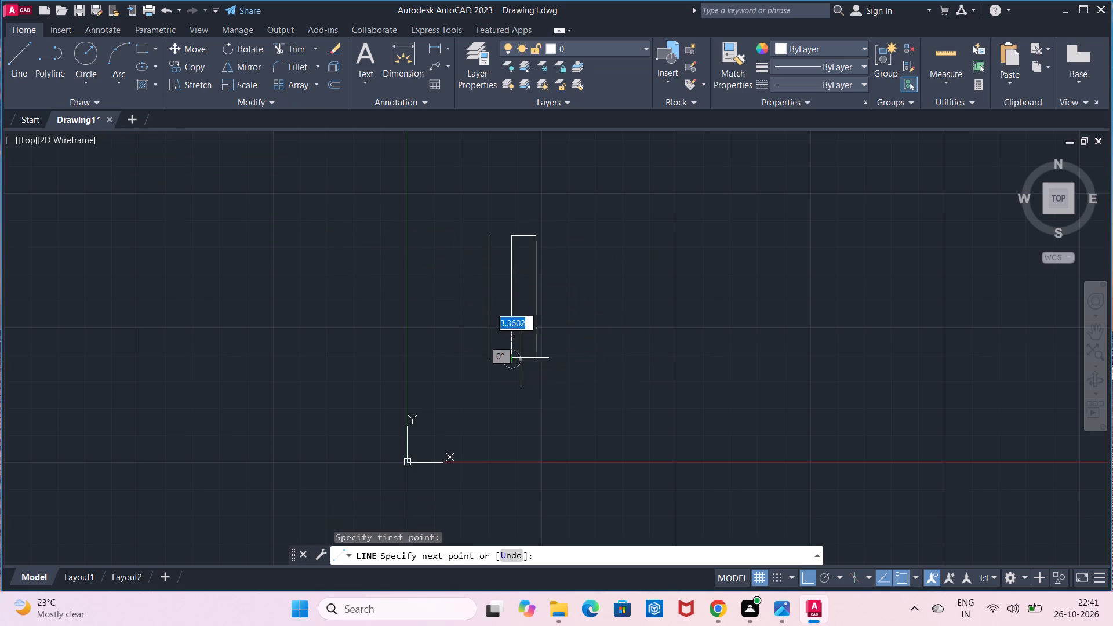
left_click(534, 359)
key("Escape")
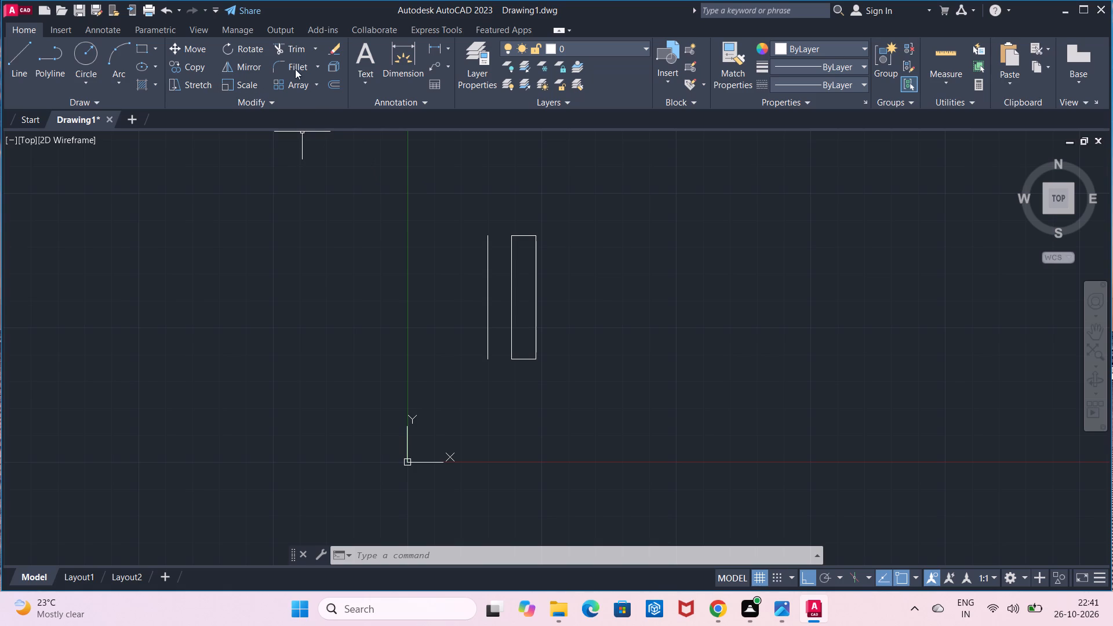
Offset the top and bottom edges of the narrow rectangle 8 units inward.
left_click(339, 82)
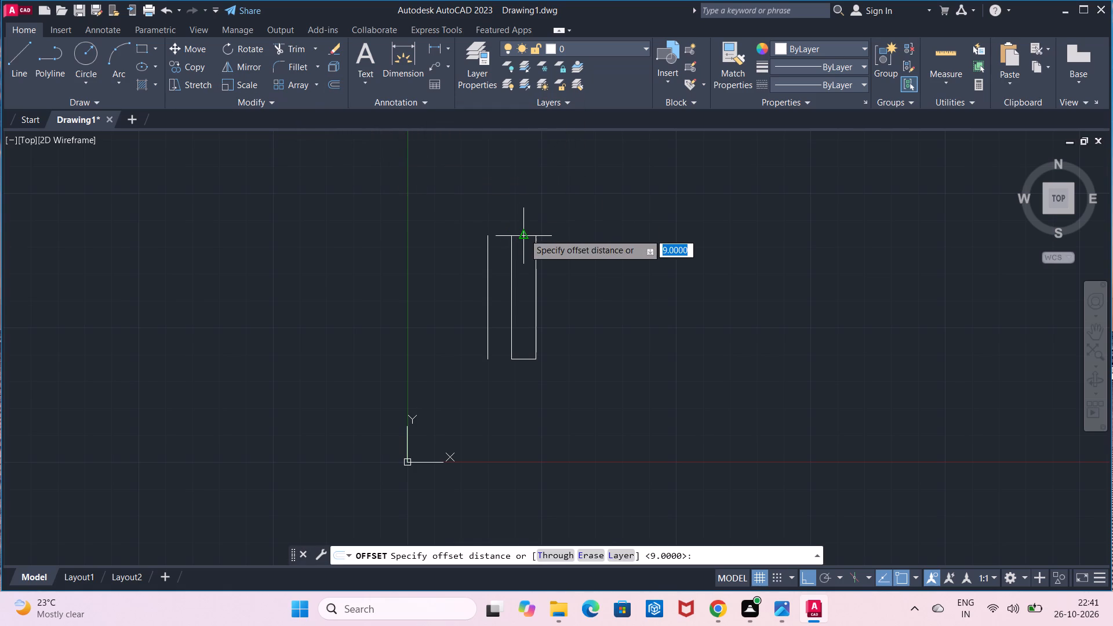
left_click(524, 234)
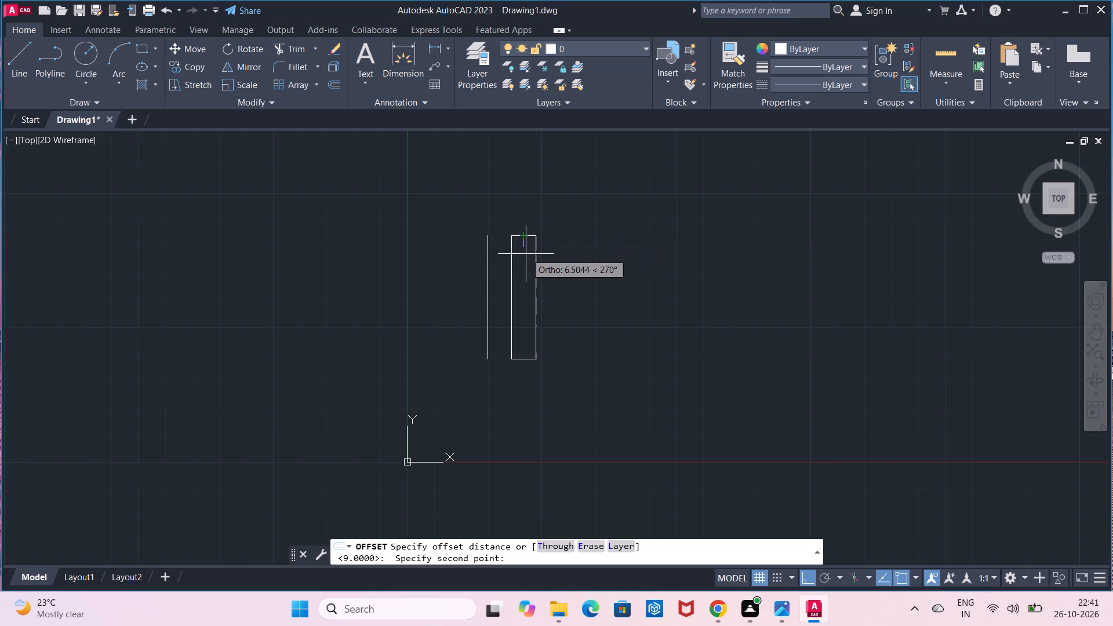
key("8")
key("Return")
left_click(524, 236)
left_click(524, 257)
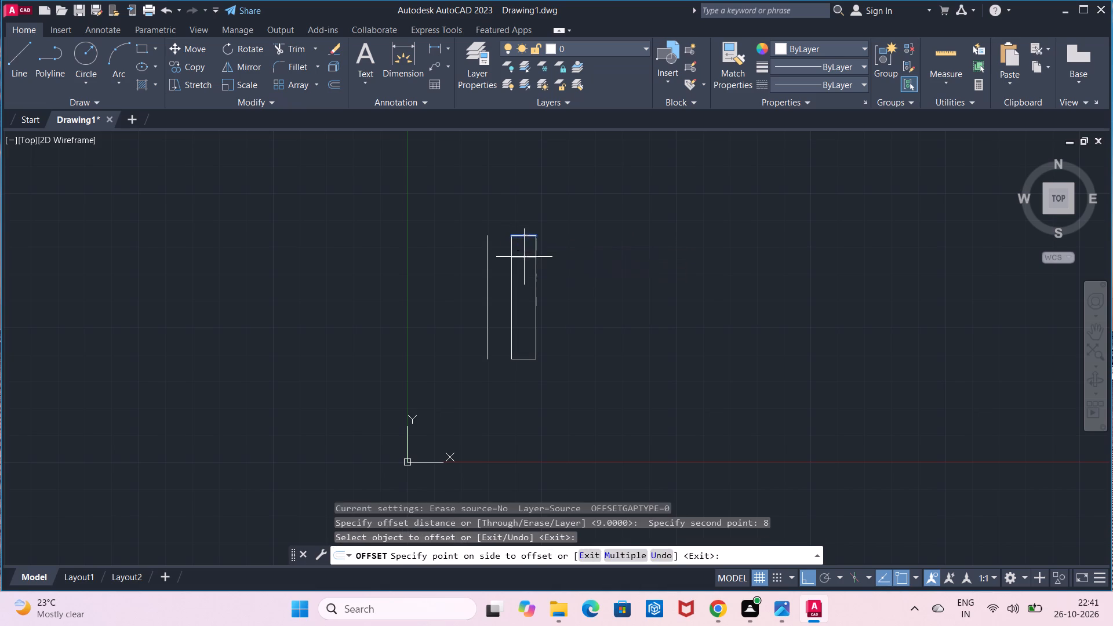
left_click(525, 359)
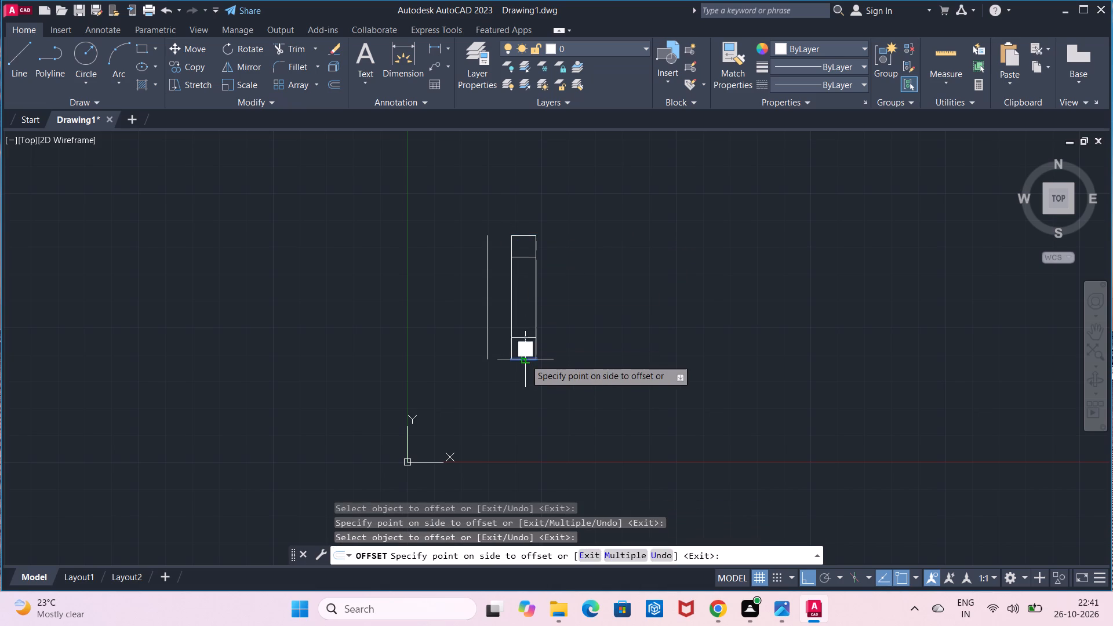
left_click(525, 347)
key("Escape")
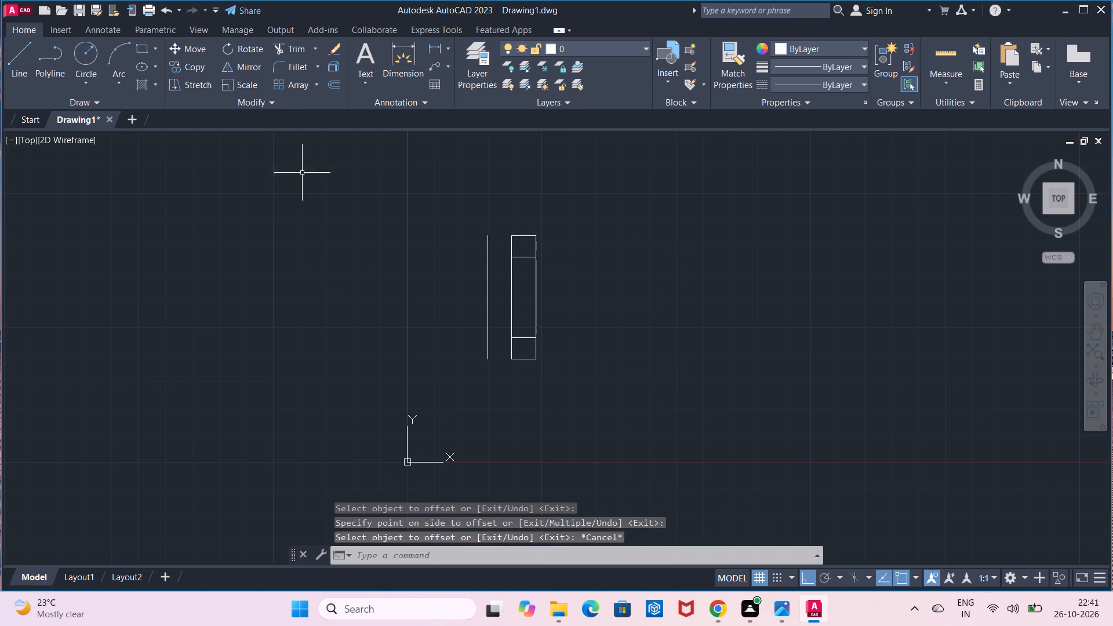
Extend the two inner horizontal lines to the left vertical line.
left_click(312, 49)
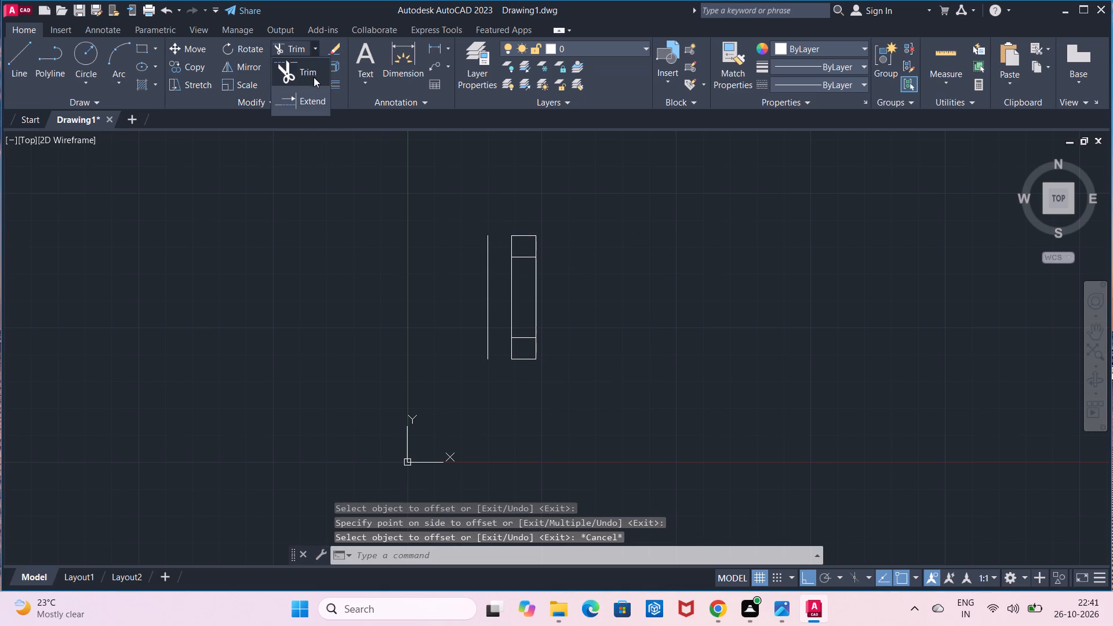
left_click(314, 79)
left_click(314, 52)
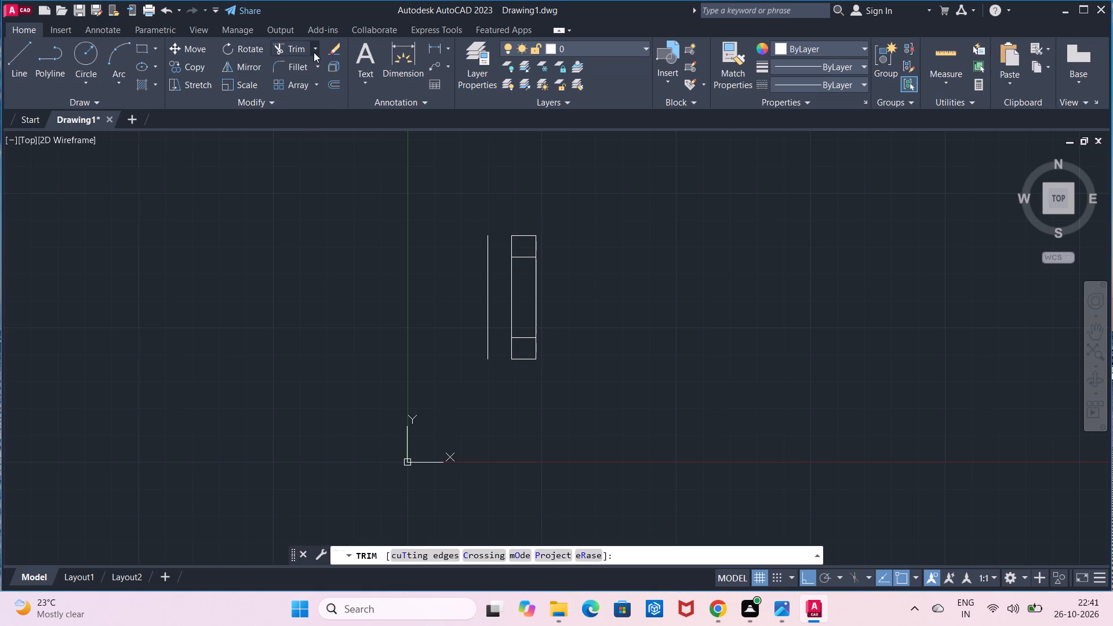
left_click(310, 93)
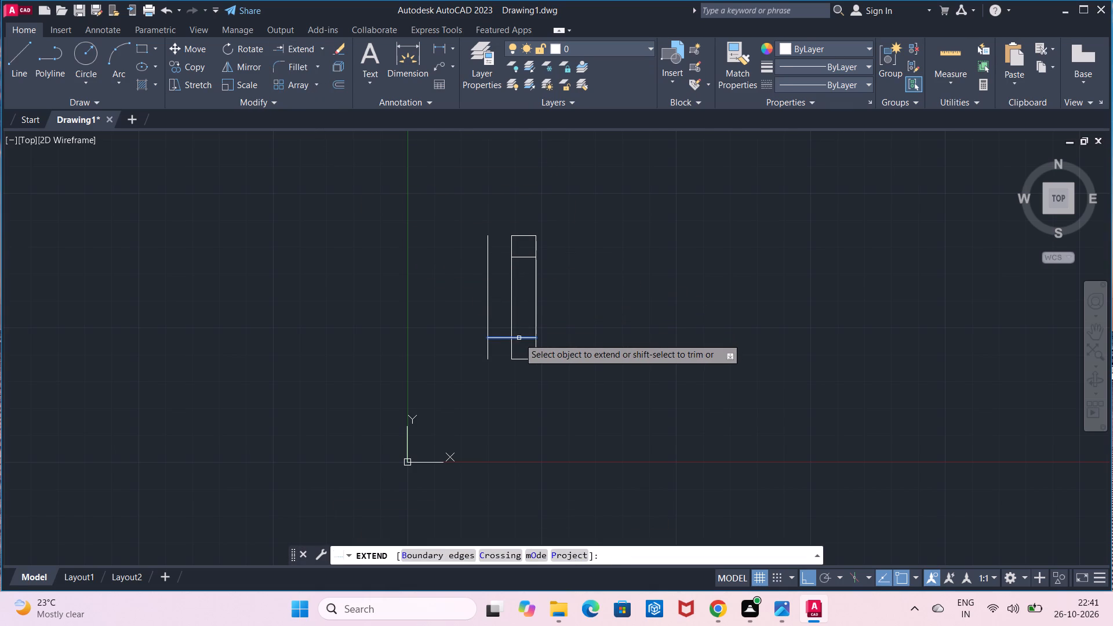
left_click(519, 338)
left_click(517, 259)
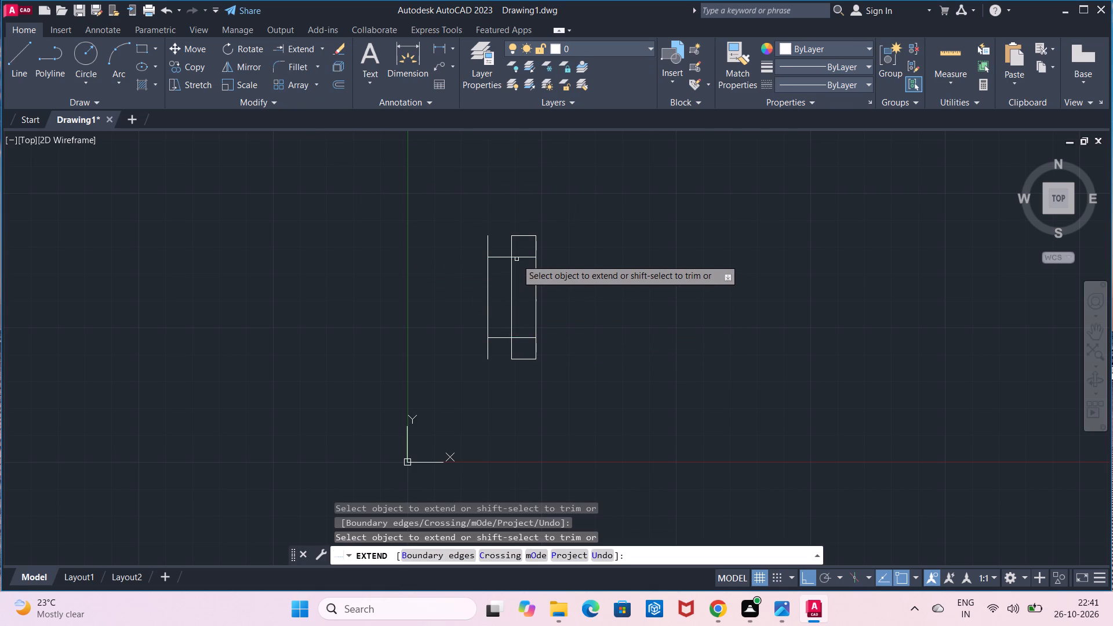
key("Escape")
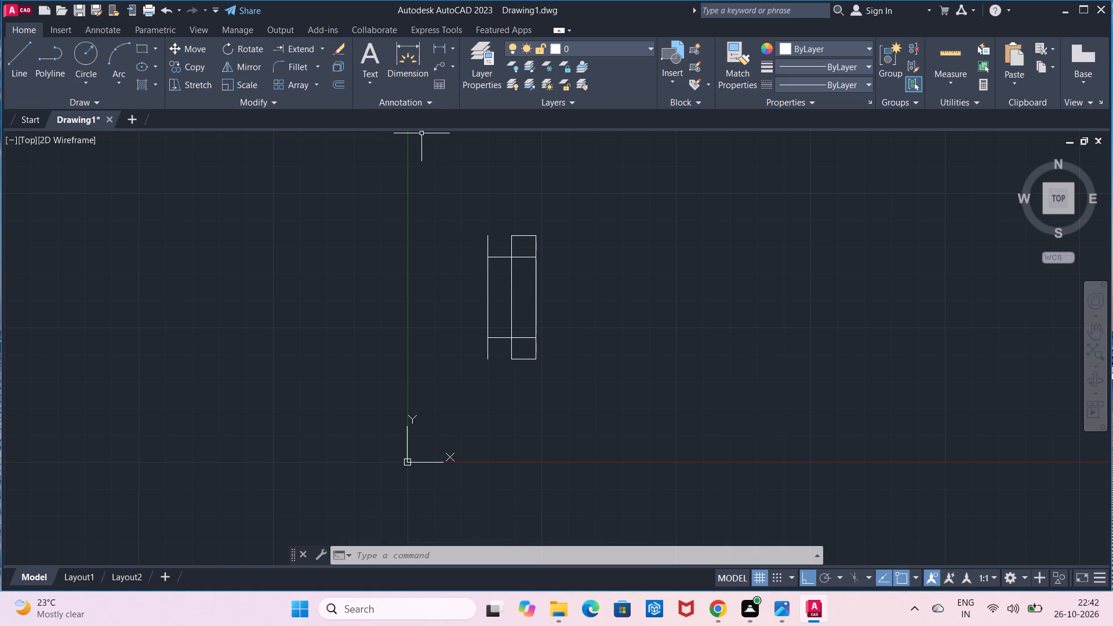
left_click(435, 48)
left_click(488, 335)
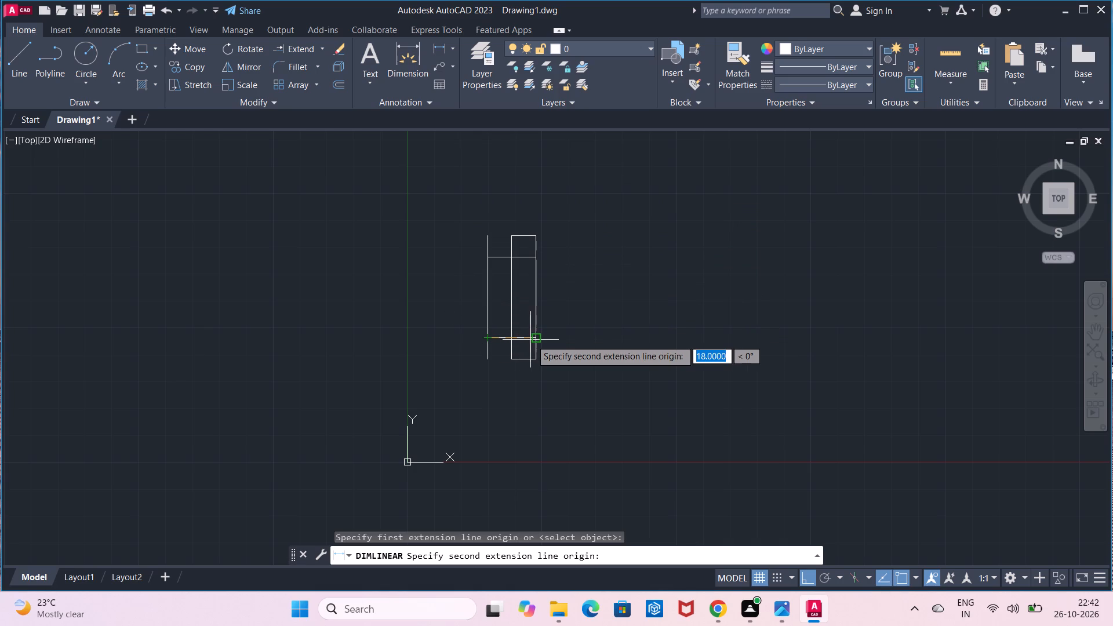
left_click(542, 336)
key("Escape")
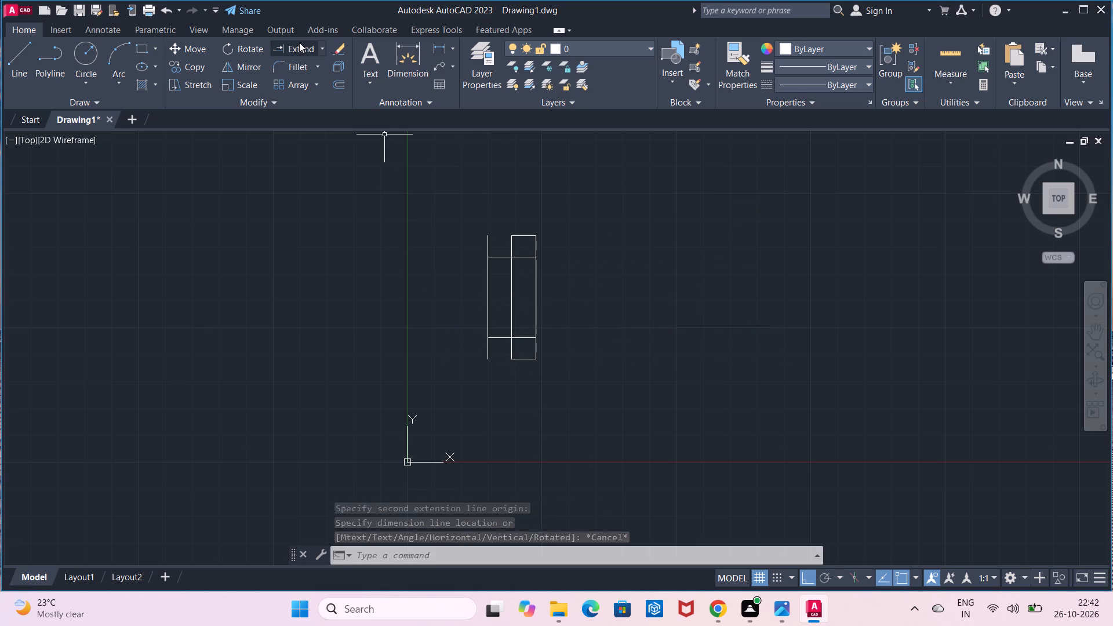
Trim the left vertical line's overhanging ends and the interior segments of the middle vertical and inner horizontal lines, leaving one closed stepped outline.
left_click(321, 50)
left_click(303, 75)
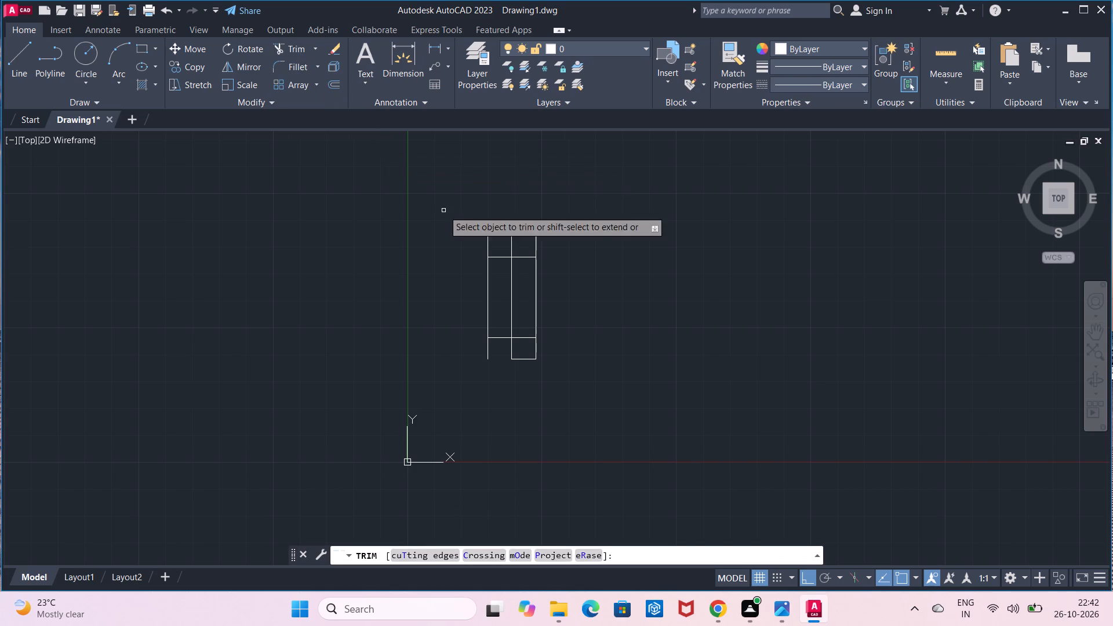
left_click(486, 242)
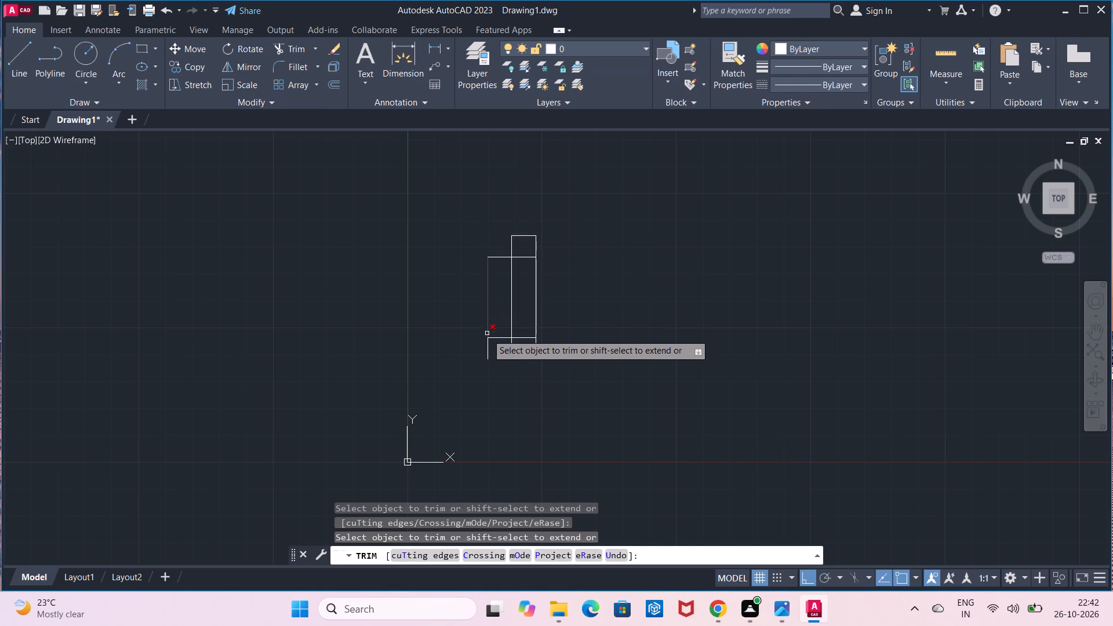
left_click(489, 348)
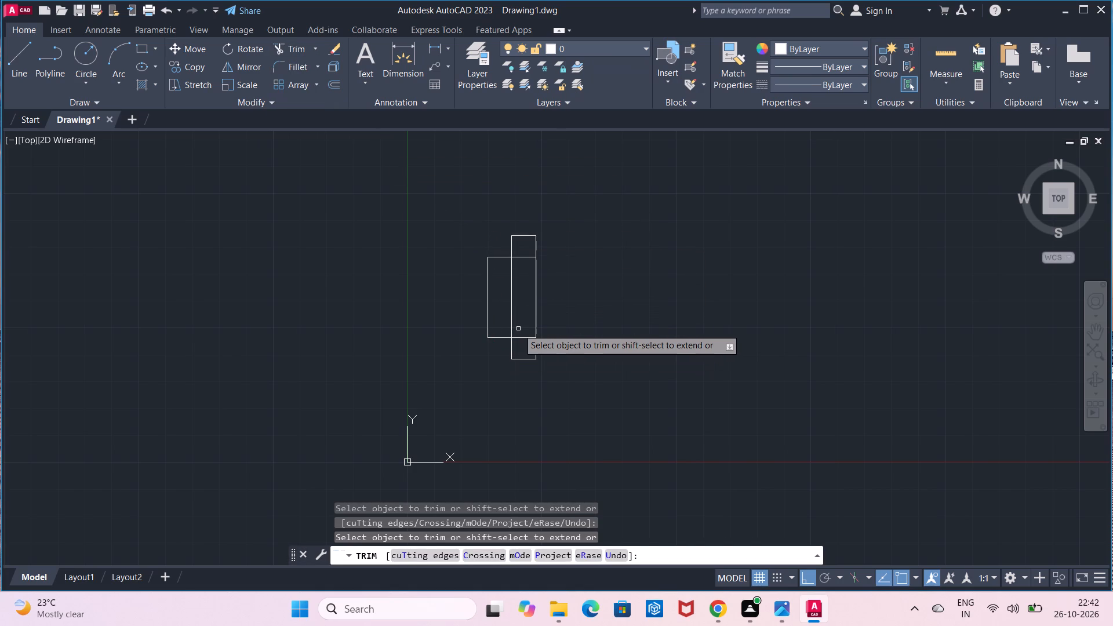
left_click(513, 331)
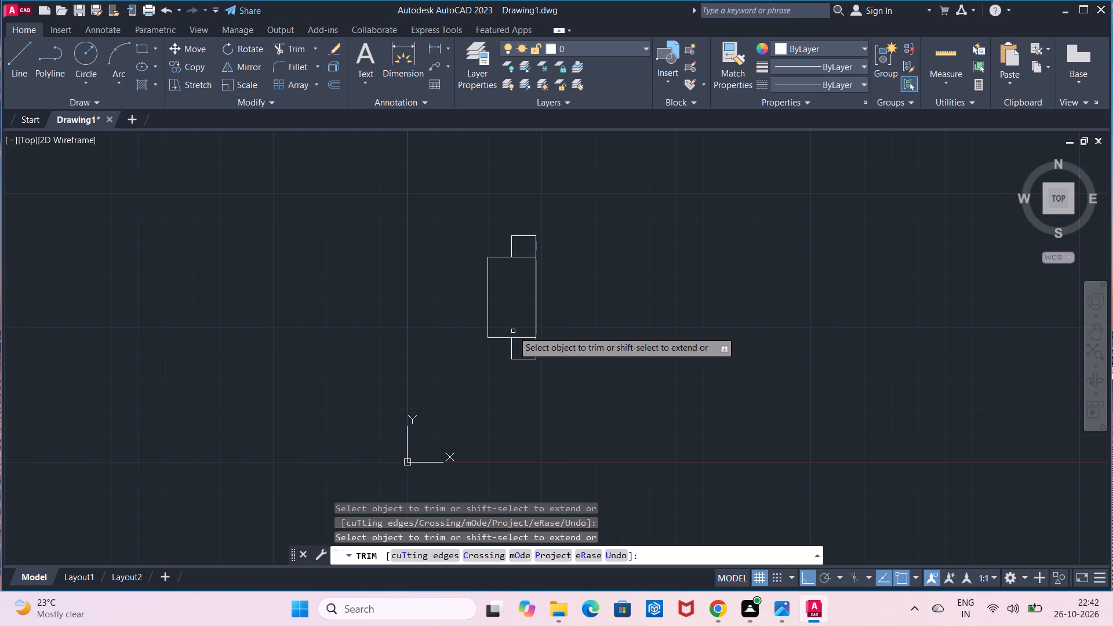
left_click(525, 339)
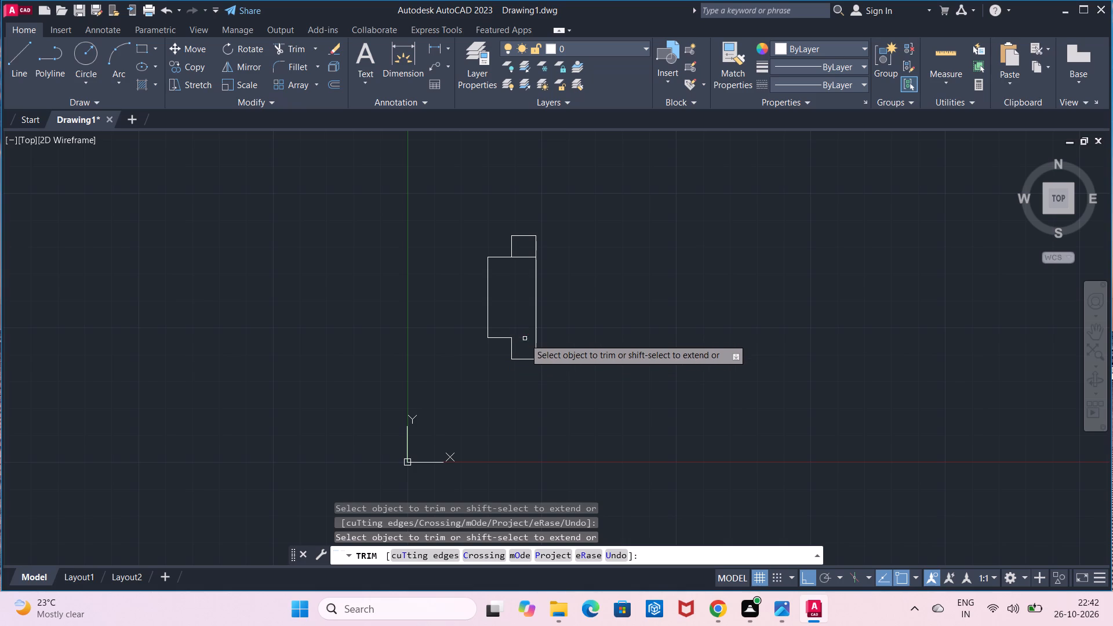
left_click(529, 256)
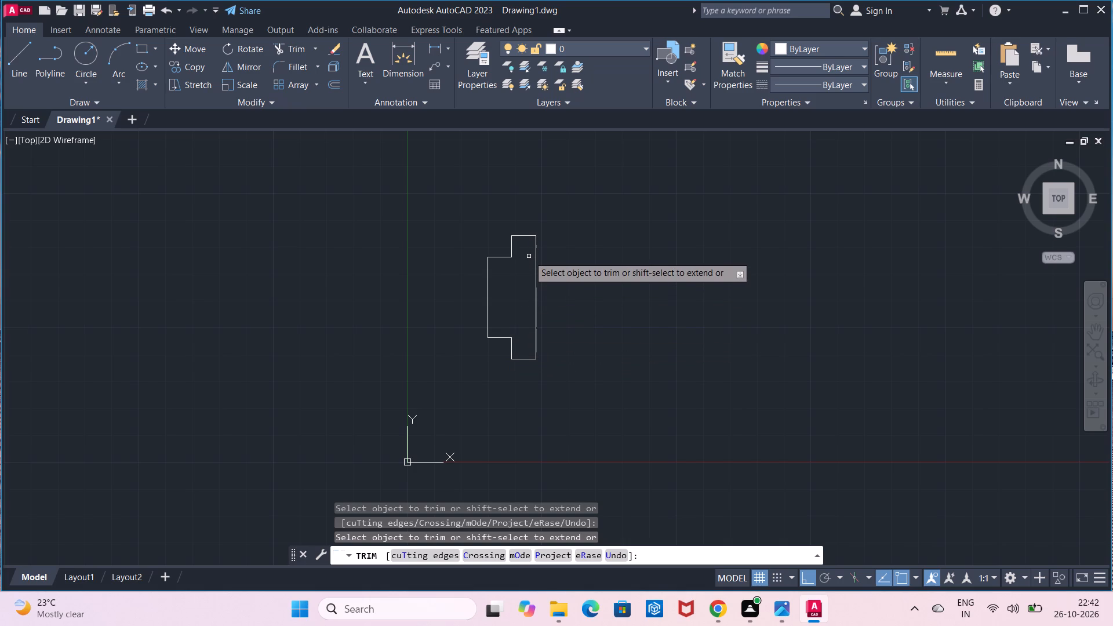
key("Escape")
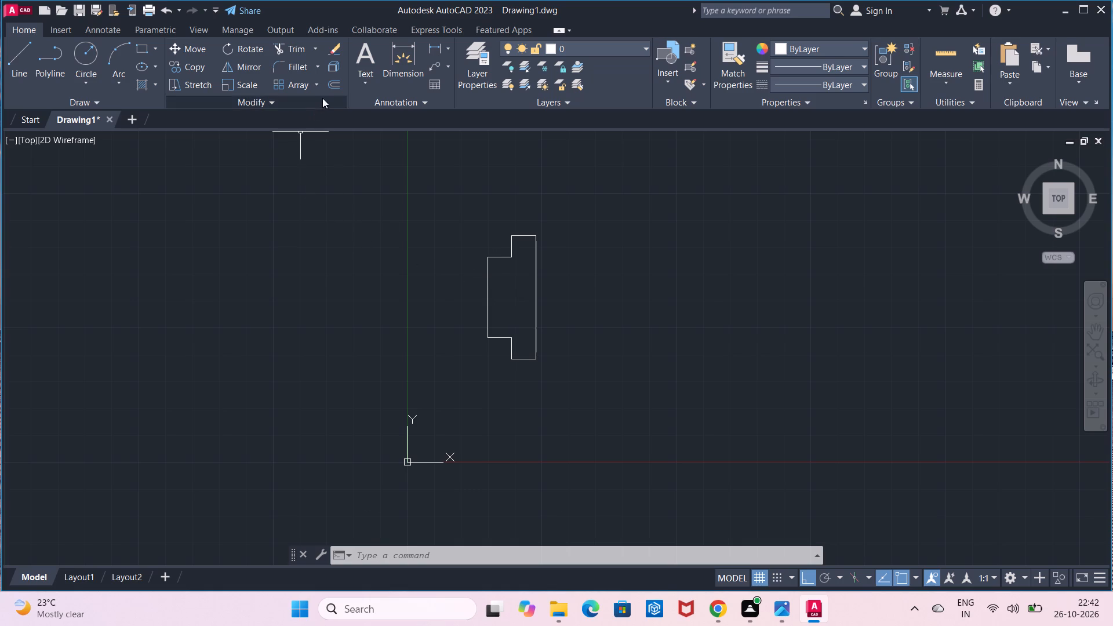
Draw a horizontal line across the stepped outline from the right edge's midpoint to the left edge's midpoint.
left_click(332, 85)
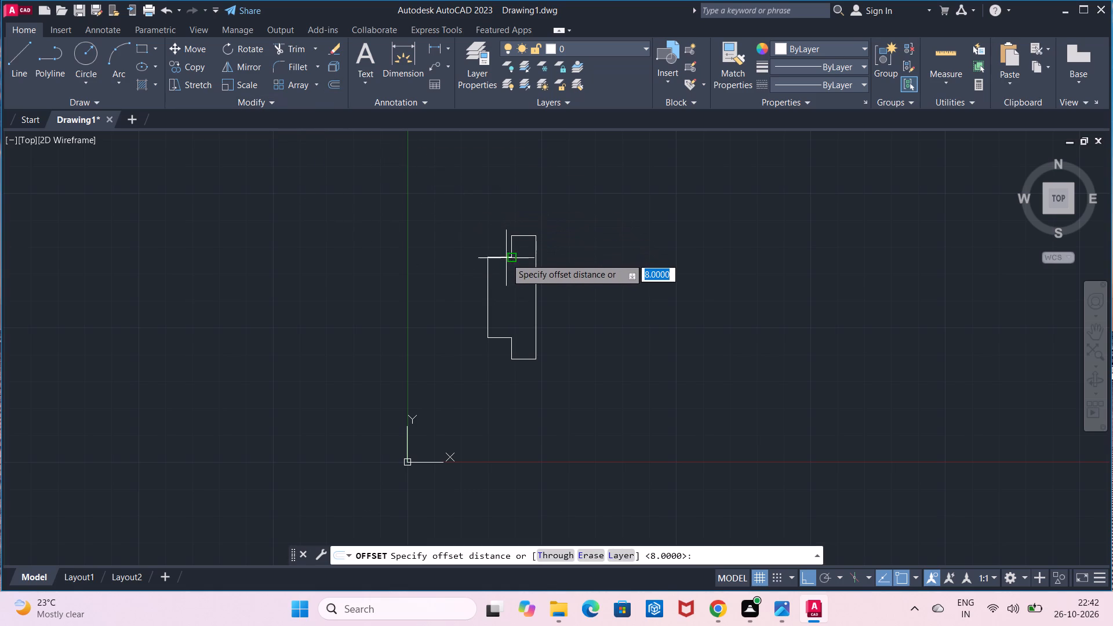
key("Escape")
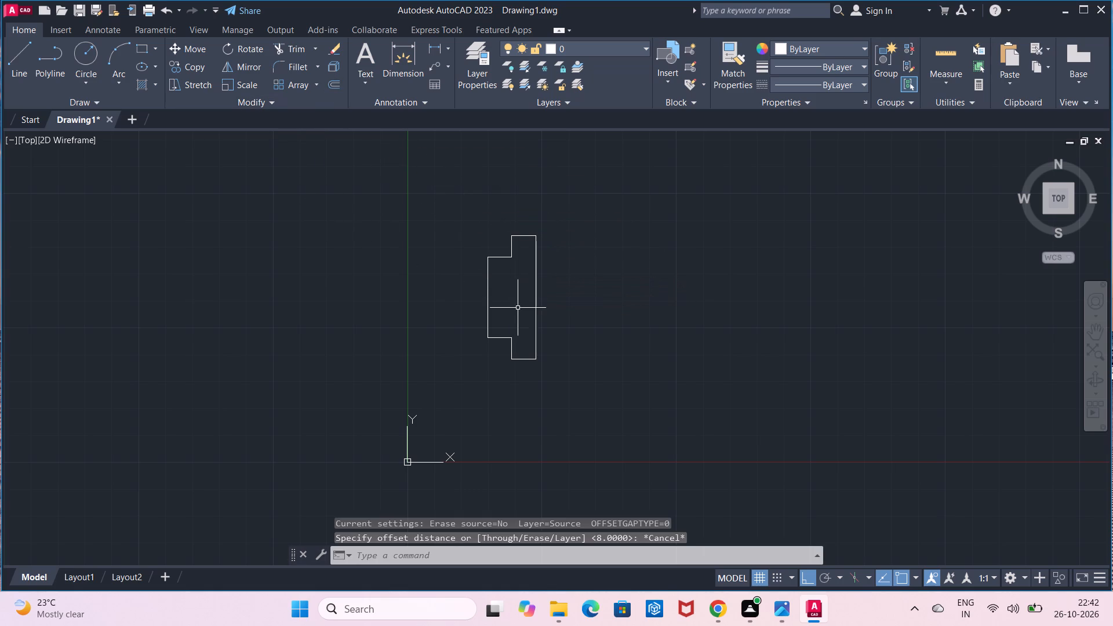
left_click(10, 68)
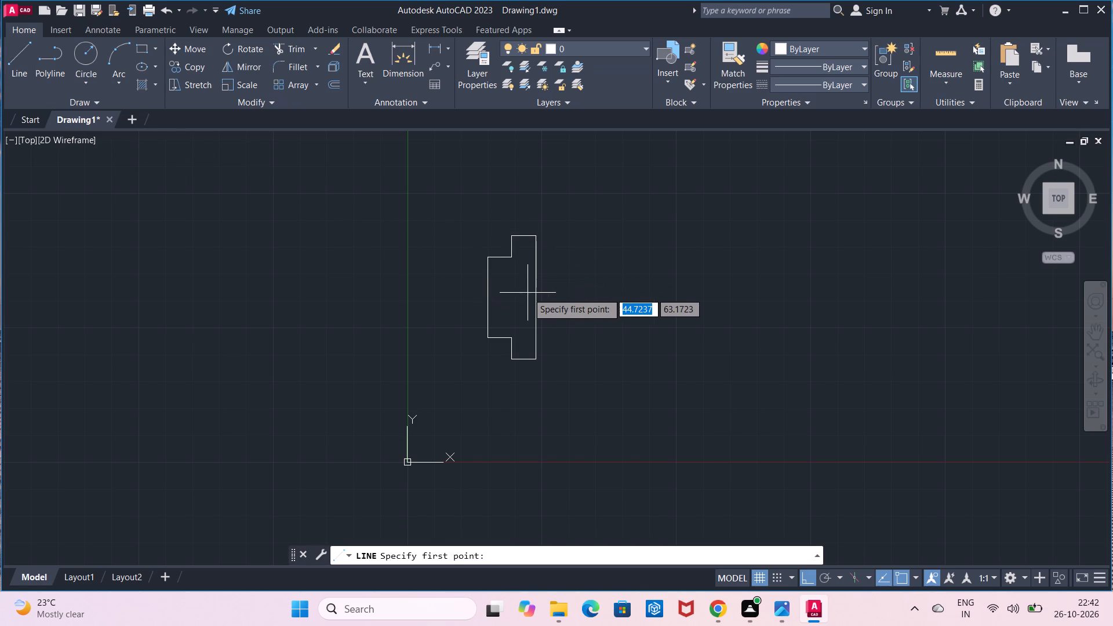
left_click(539, 299)
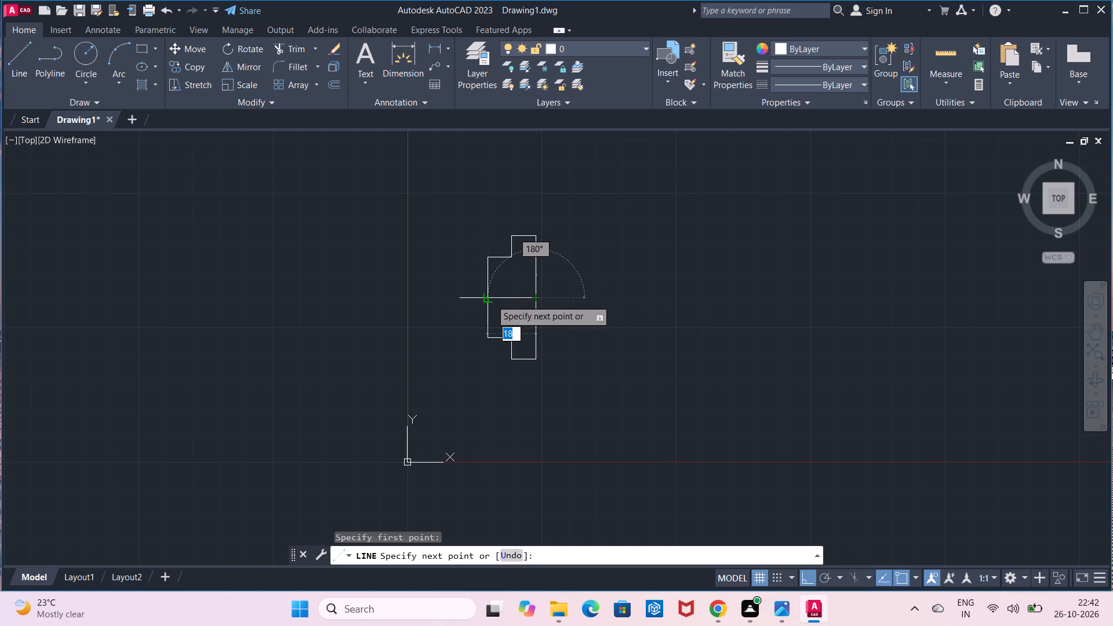
left_click(491, 300)
key("Escape")
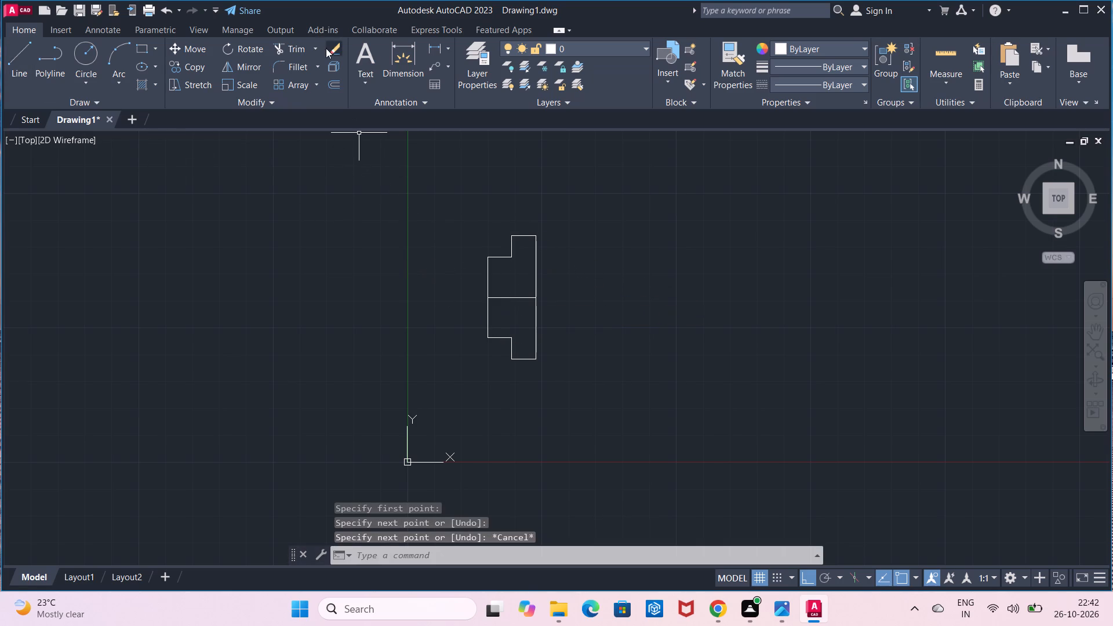
Offset the horizontal midline 7 units upward and 7 units downward.
left_click(326, 85)
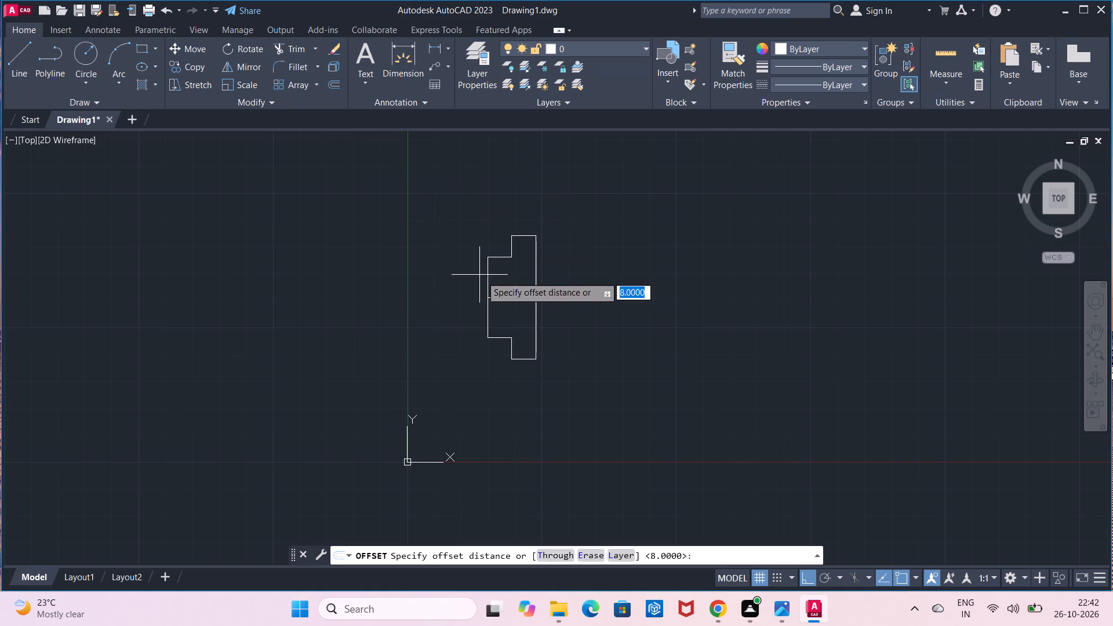
left_click(514, 294)
key("7")
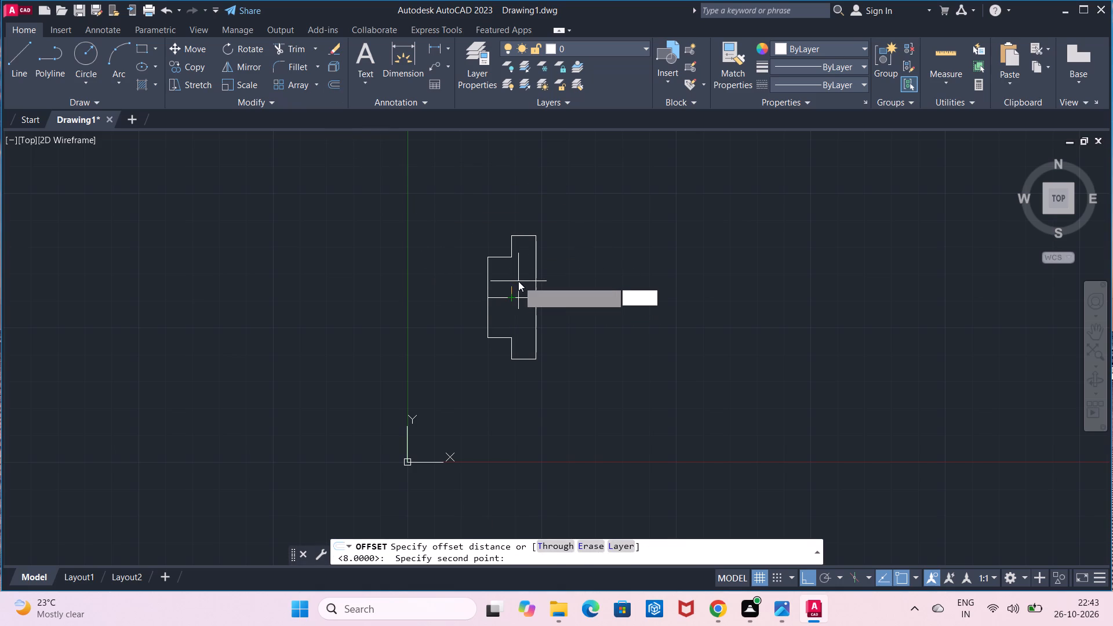
key("Return")
left_click(512, 298)
left_click(515, 287)
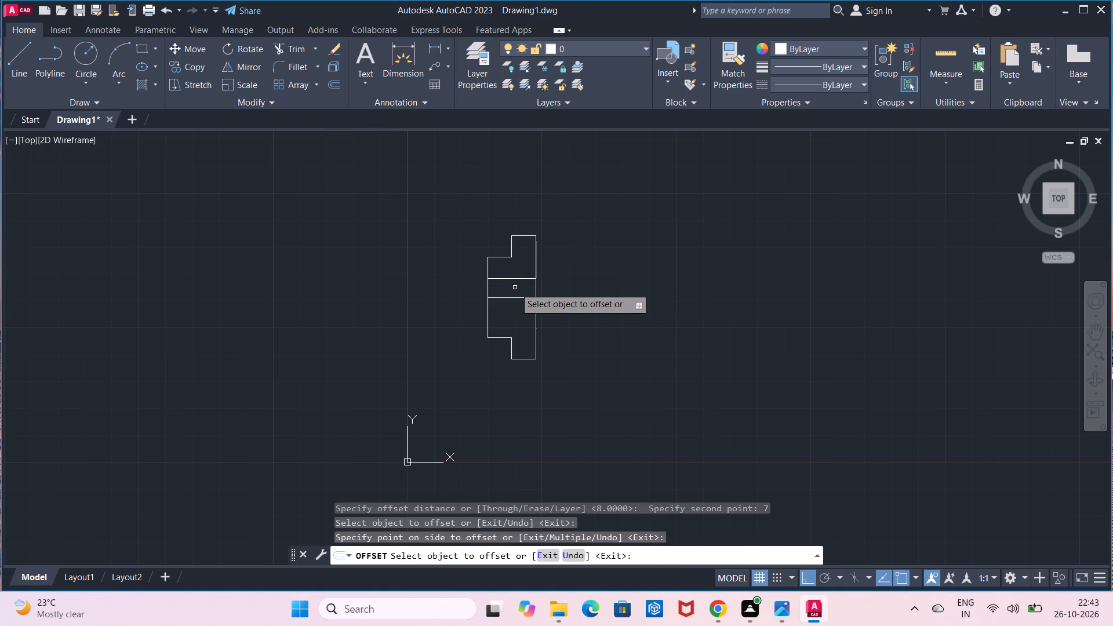
left_click(513, 299)
left_click(513, 310)
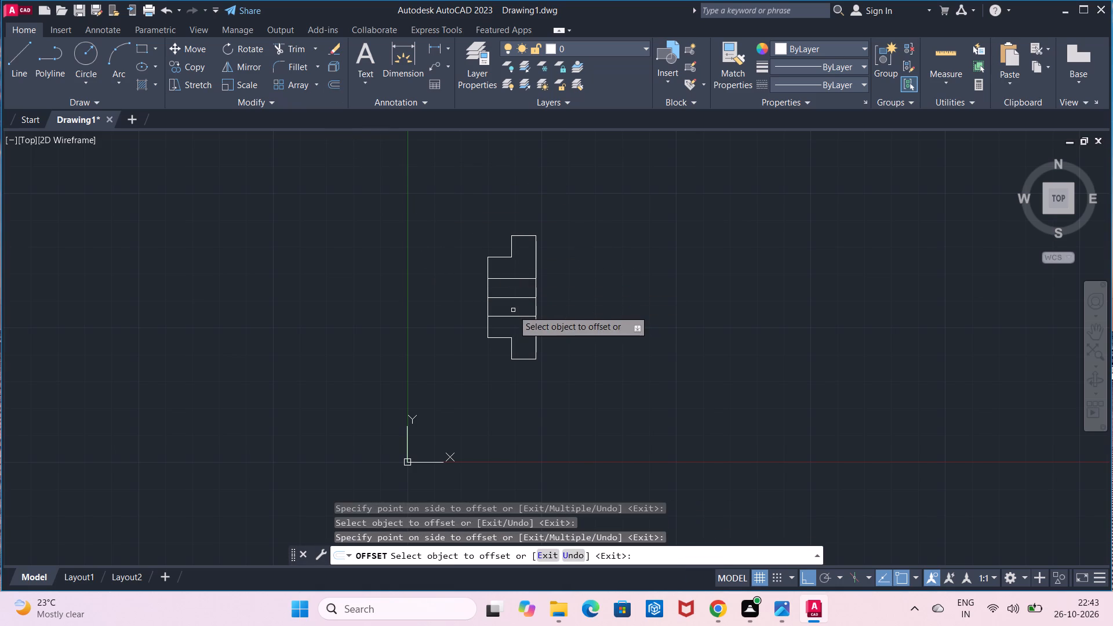
key("Escape")
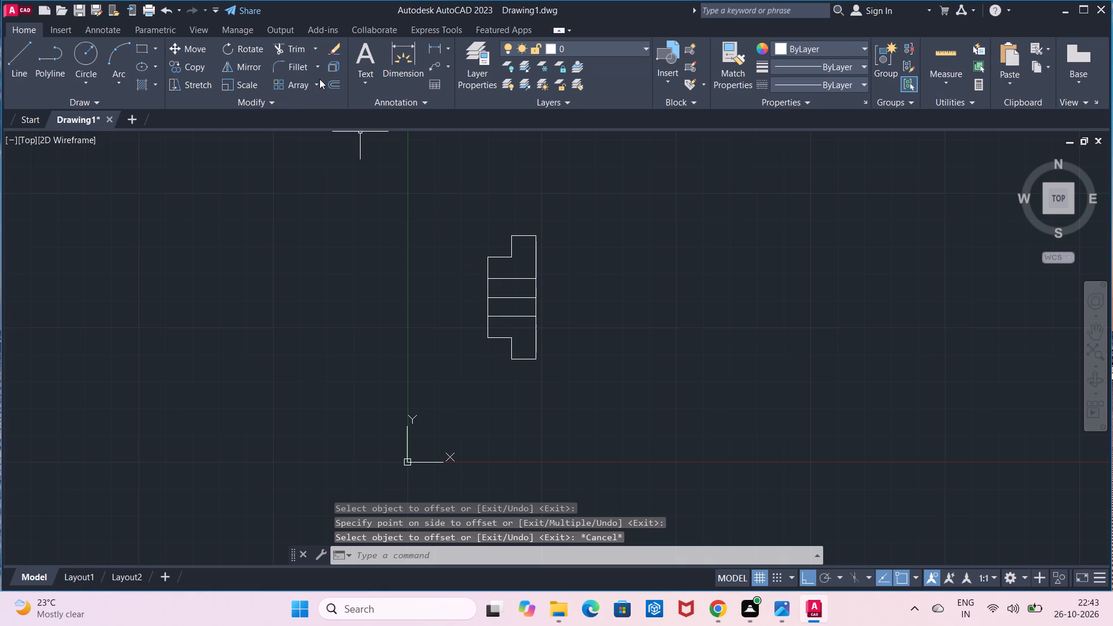
Trim away the horizontal midline between the two offset lines inside the stepped outline.
left_click(289, 45)
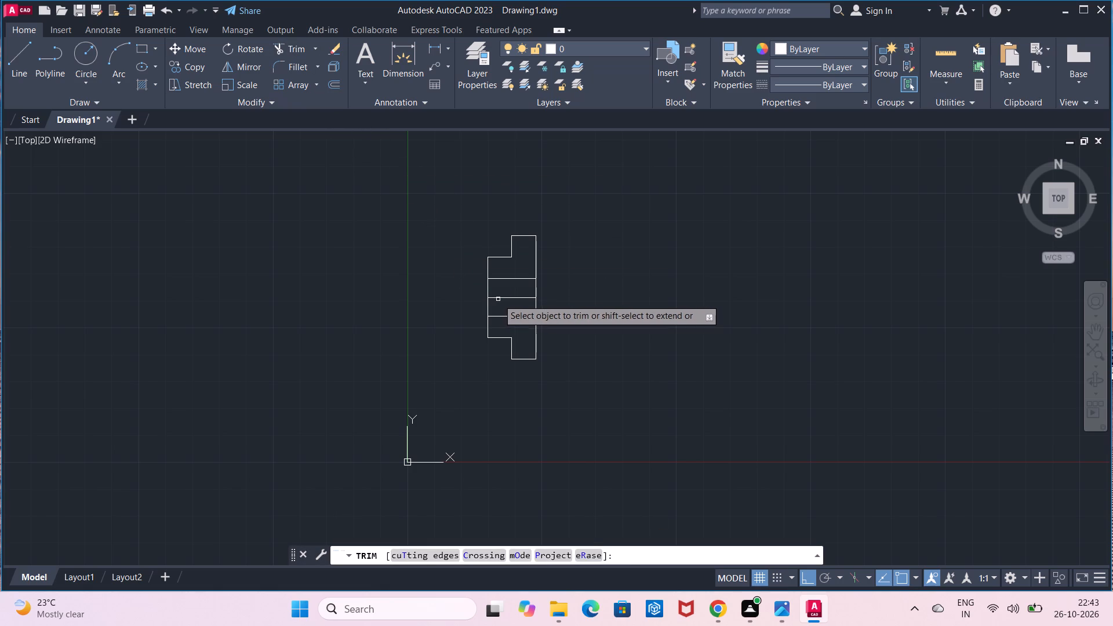
left_click(499, 299)
key("Escape")
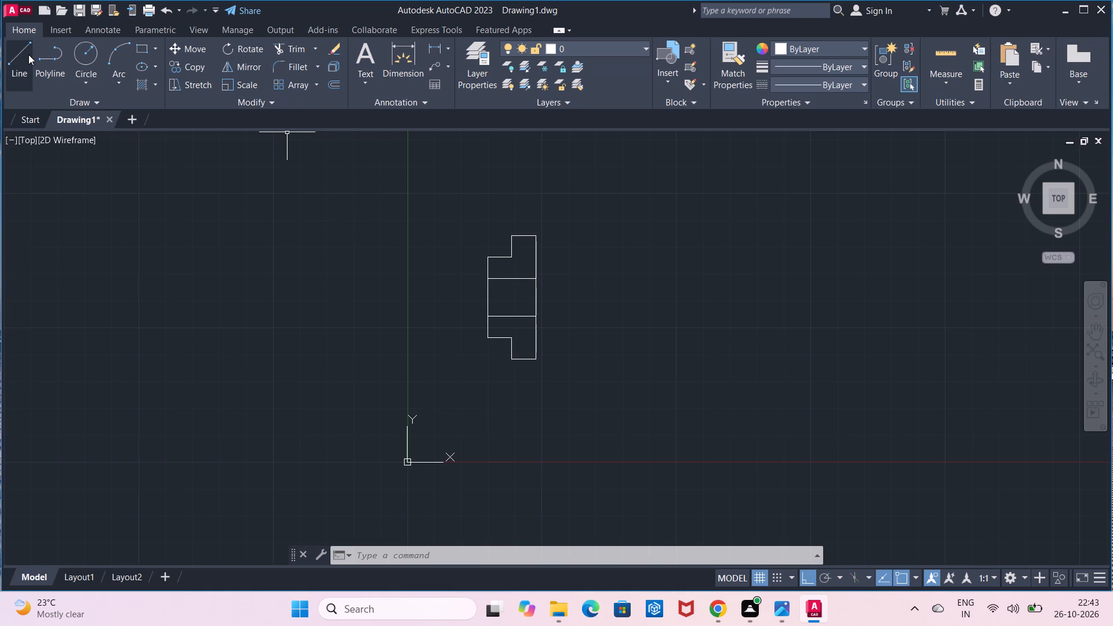
Check the stepped outline's overall width with a linear dimension between its lower corners, without placing the dimension.
left_click(435, 50)
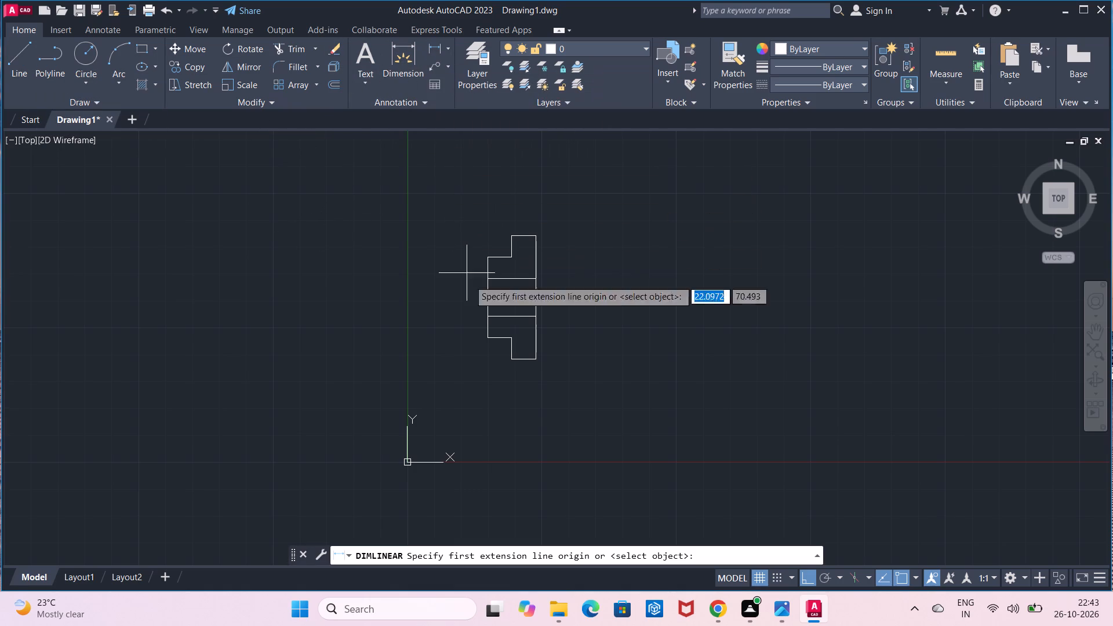
left_click(487, 338)
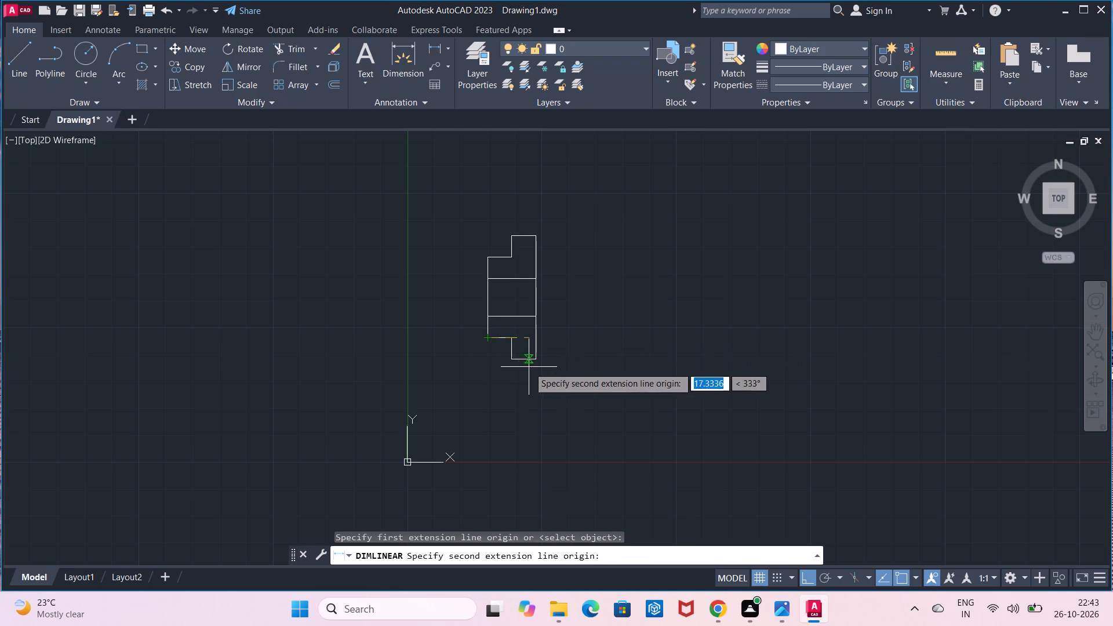
left_click(537, 361)
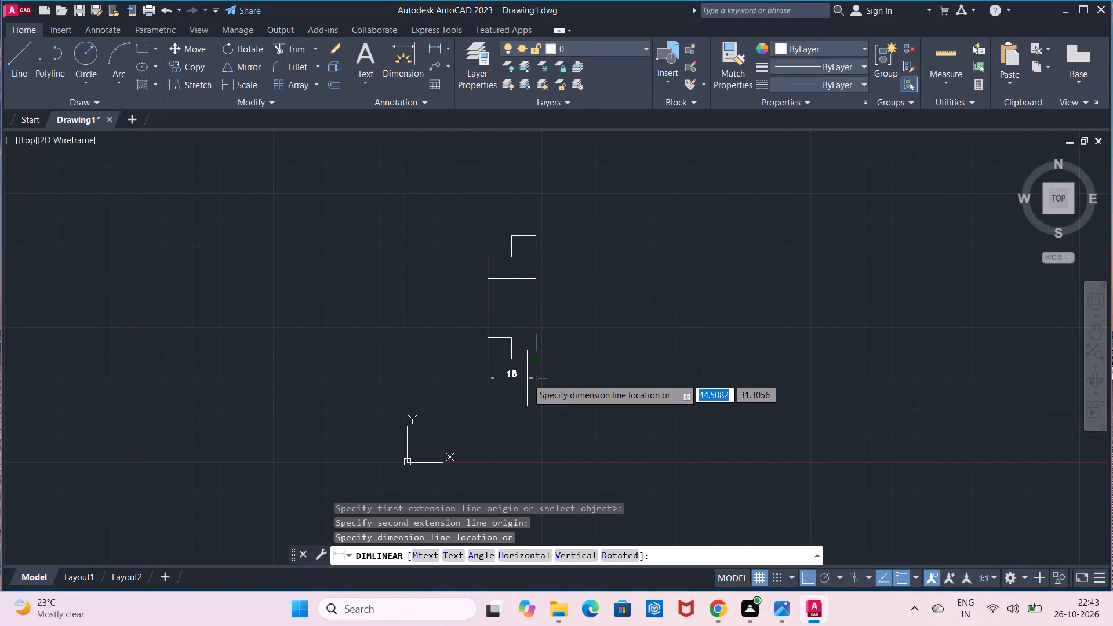
key("Escape")
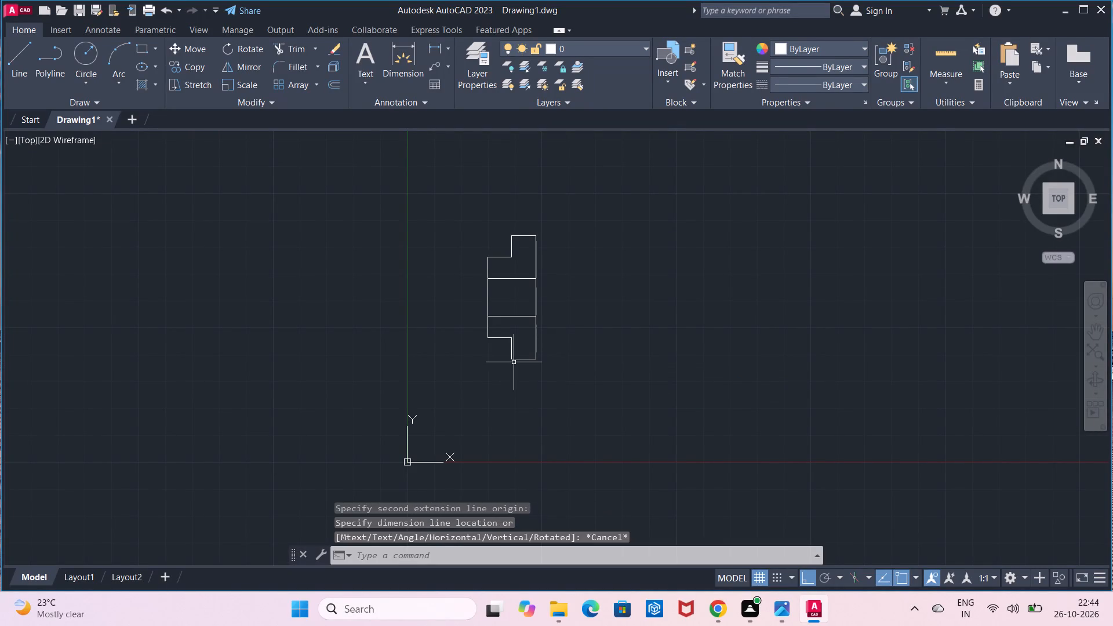
Draw two 26-unit horizontal lines extending right from the stepped outline's lower-right and upper-right corners.
left_click(28, 78)
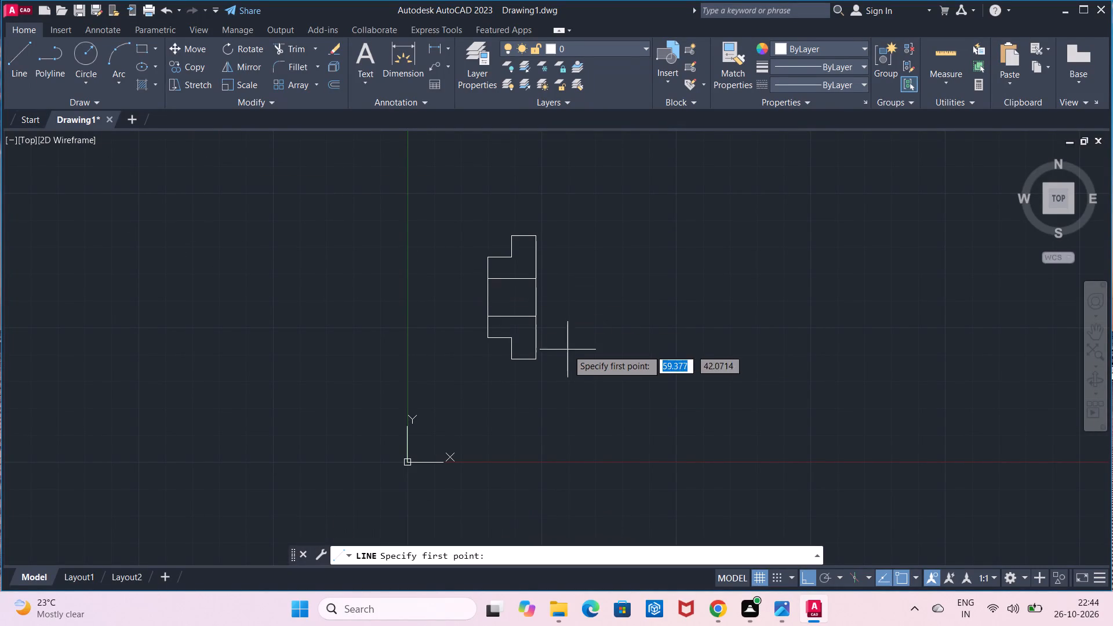
left_click(541, 361)
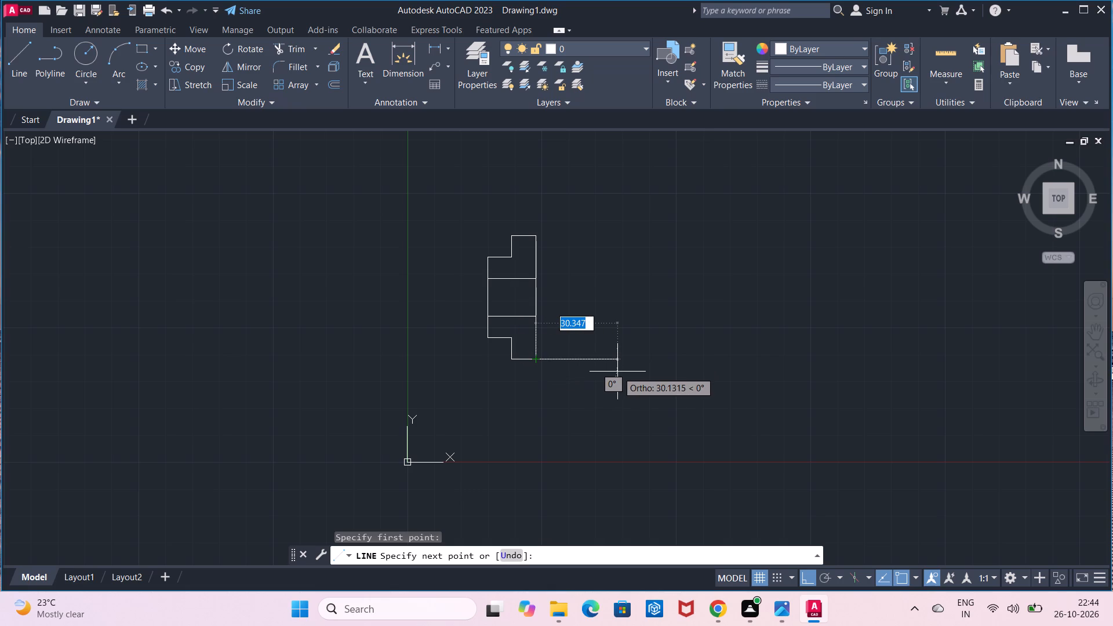
type("26")
key("Return")
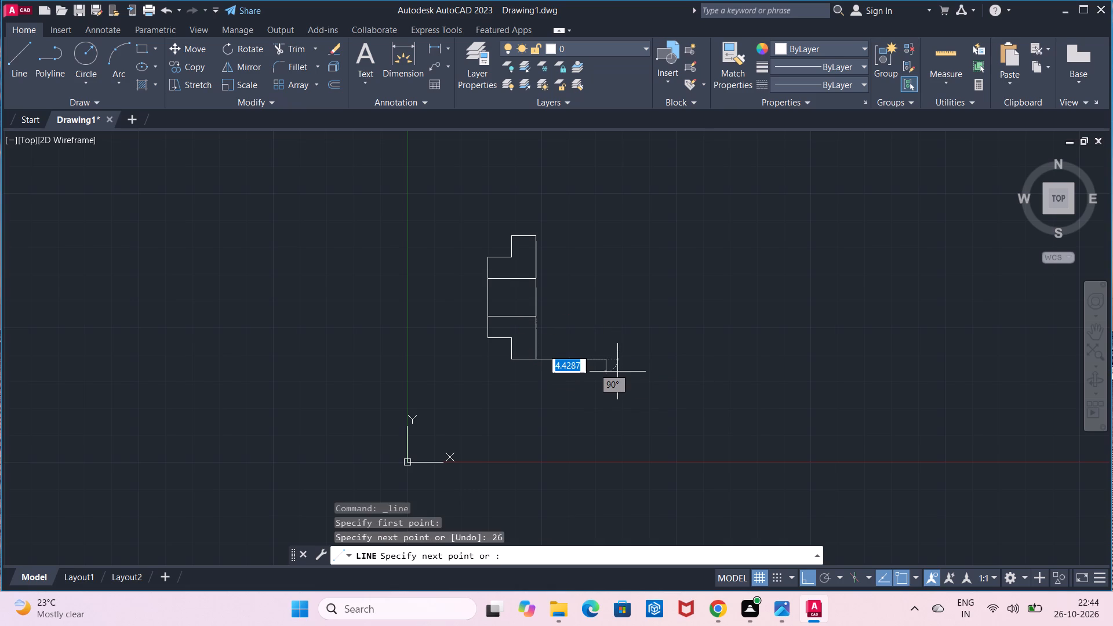
key("Escape")
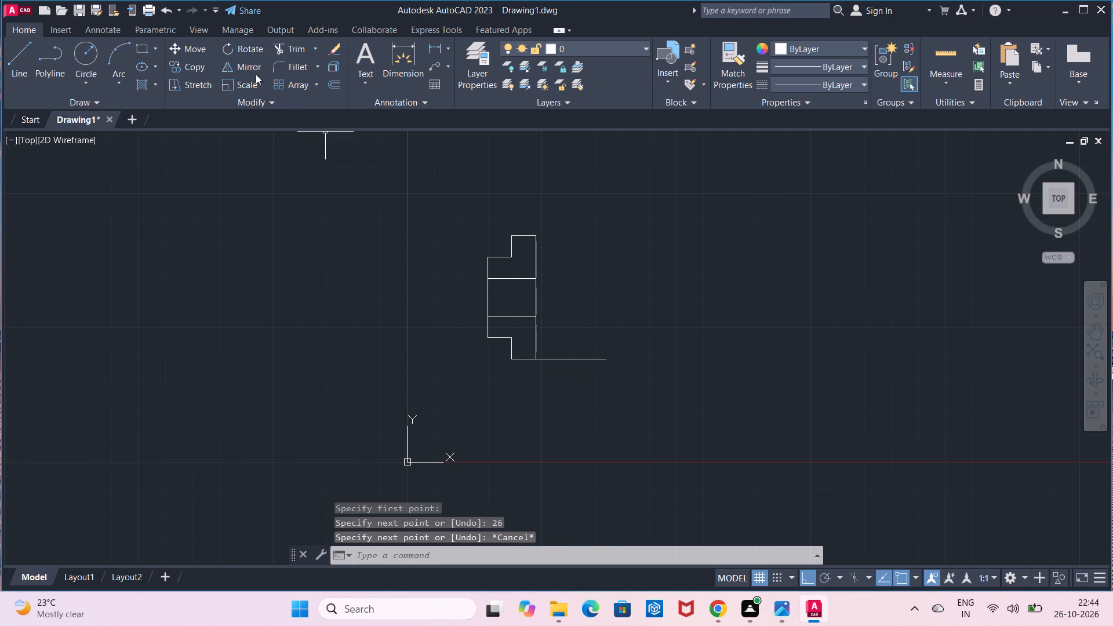
left_click(30, 52)
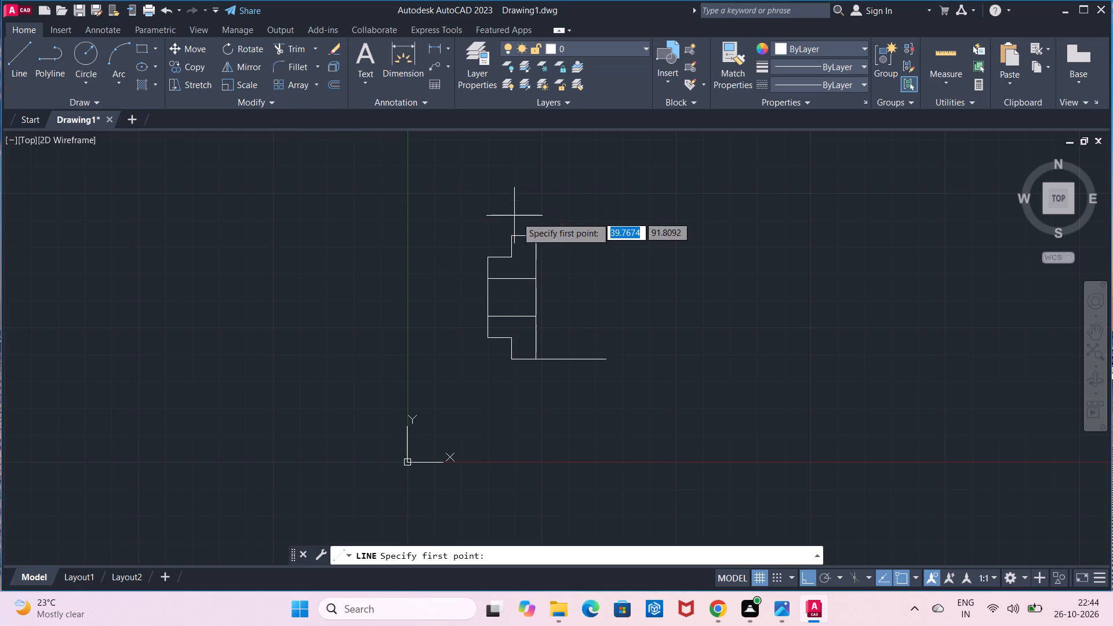
left_click(537, 235)
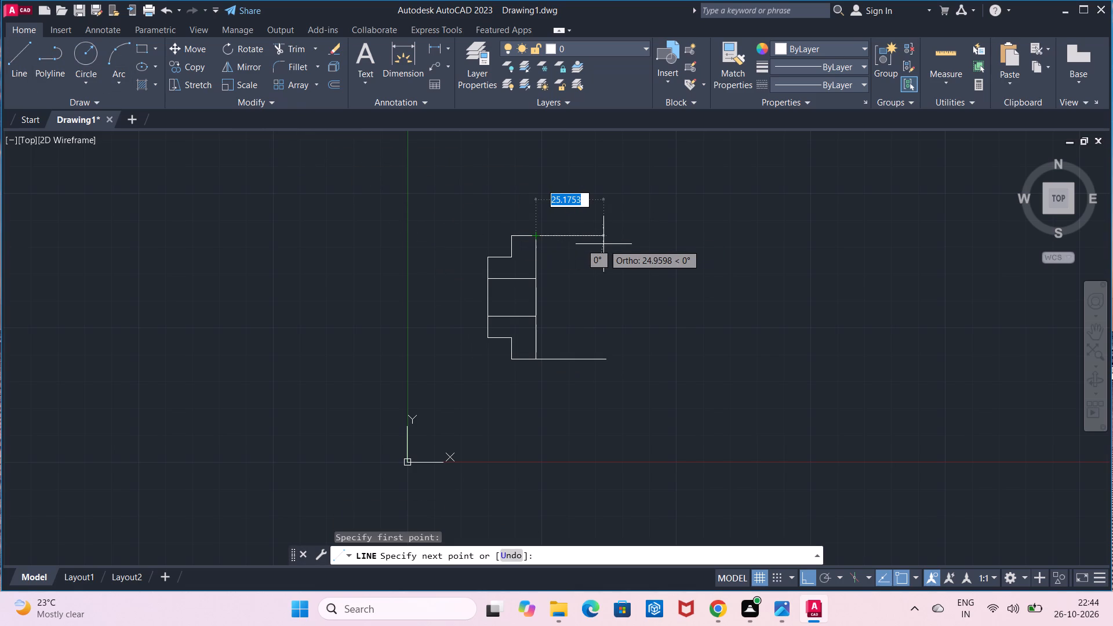
type("26")
key("Return")
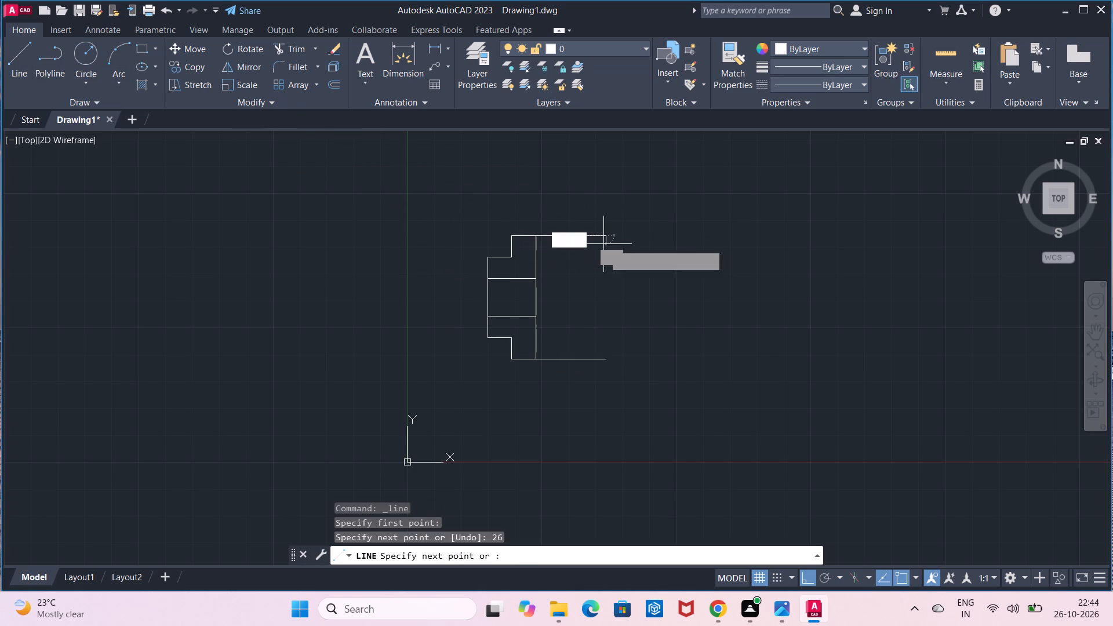
key("Escape")
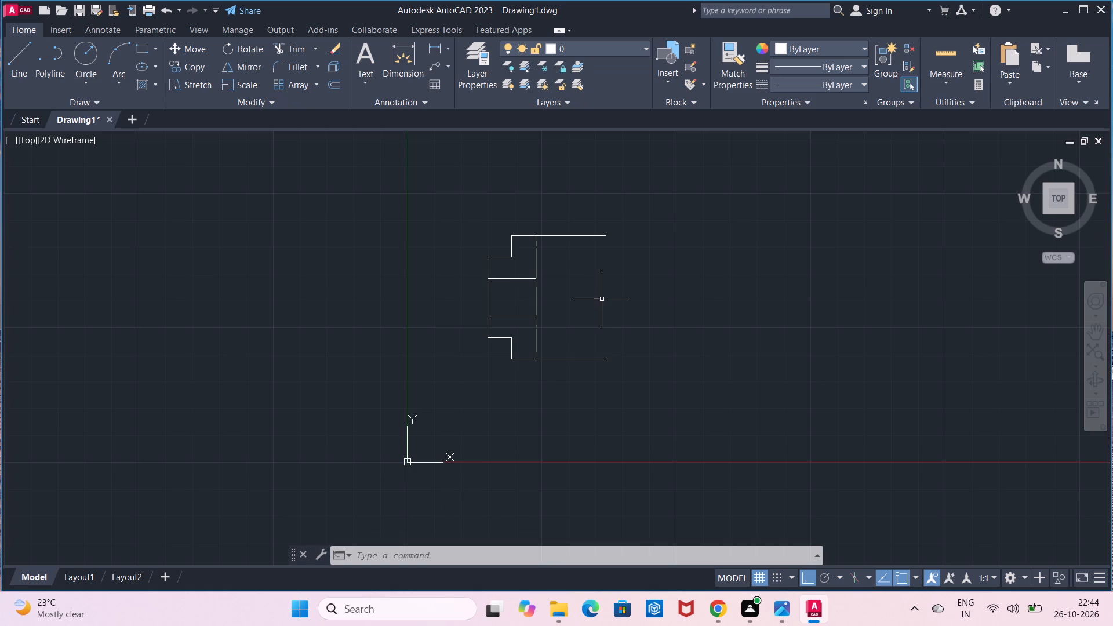
Load the CENTER2 linetype and make it the current linetype.
scroll(603, 293, "up", 1)
left_click(816, 85)
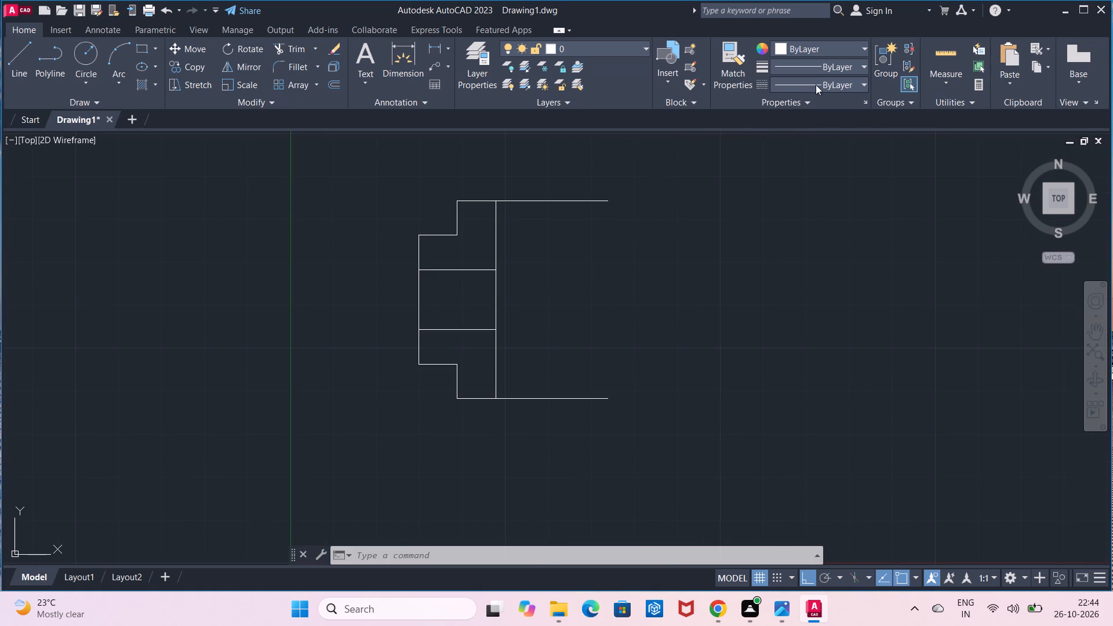
left_click(841, 148)
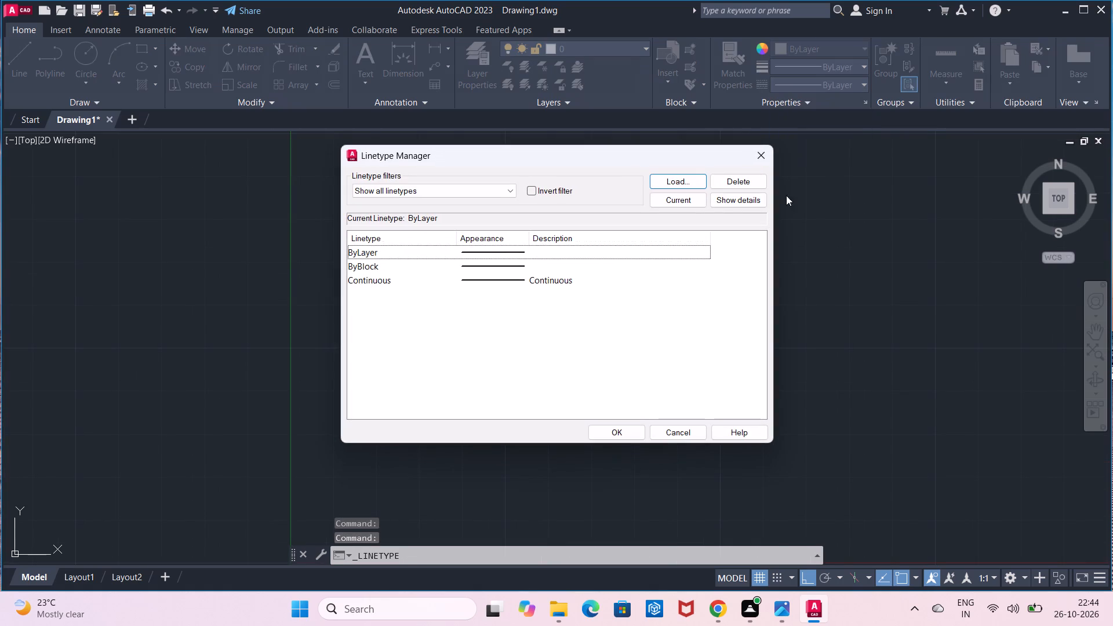
left_click(690, 184)
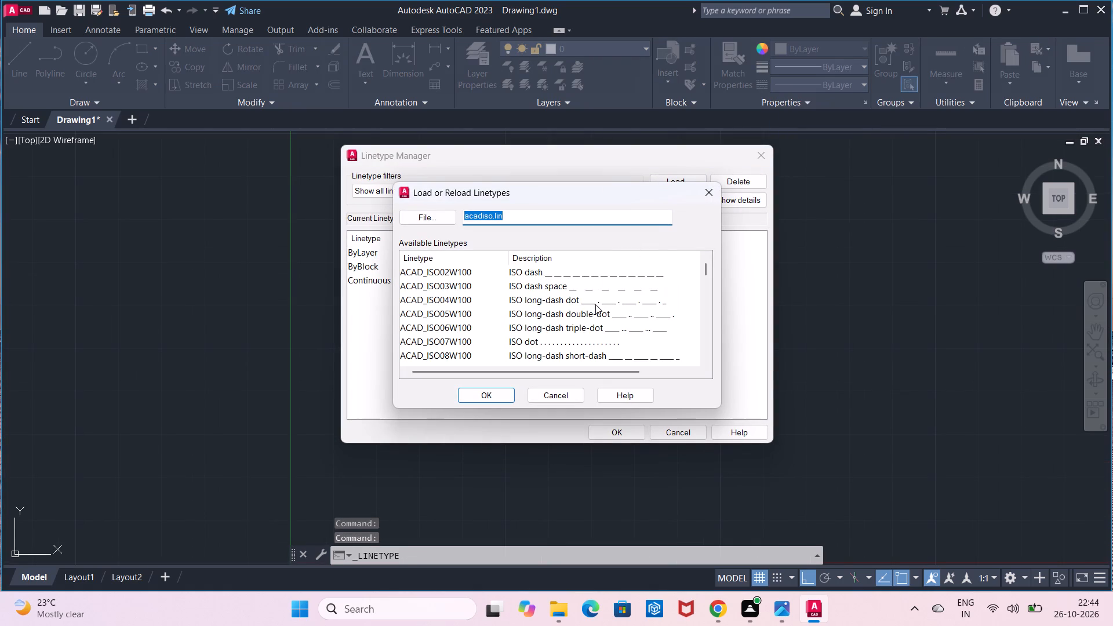
scroll(595, 304, "down", 4)
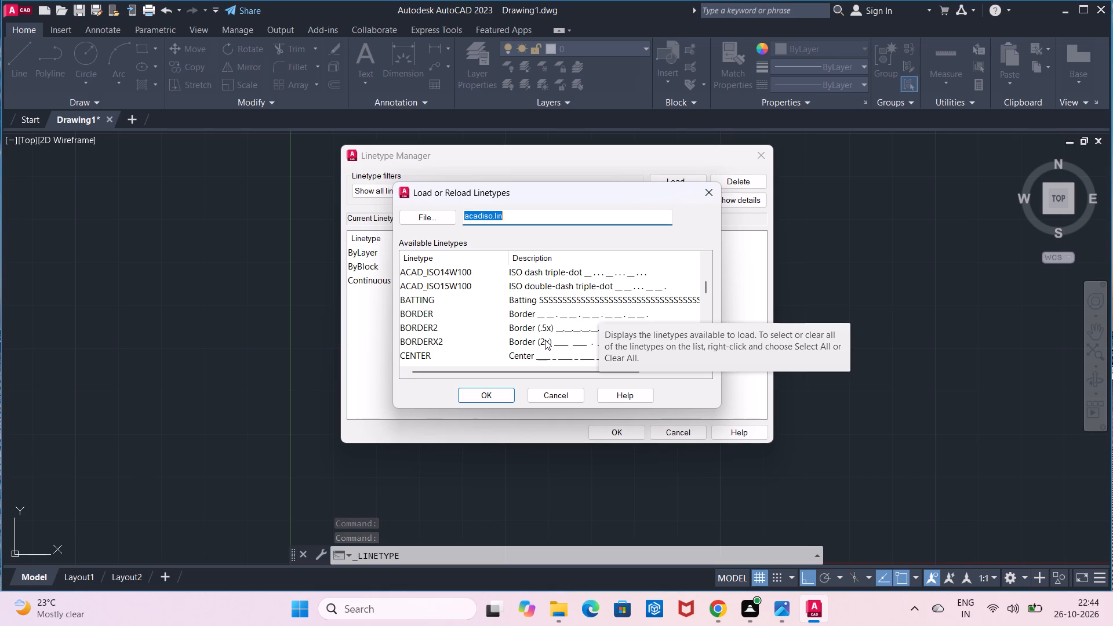
scroll(545, 340, "down", 1)
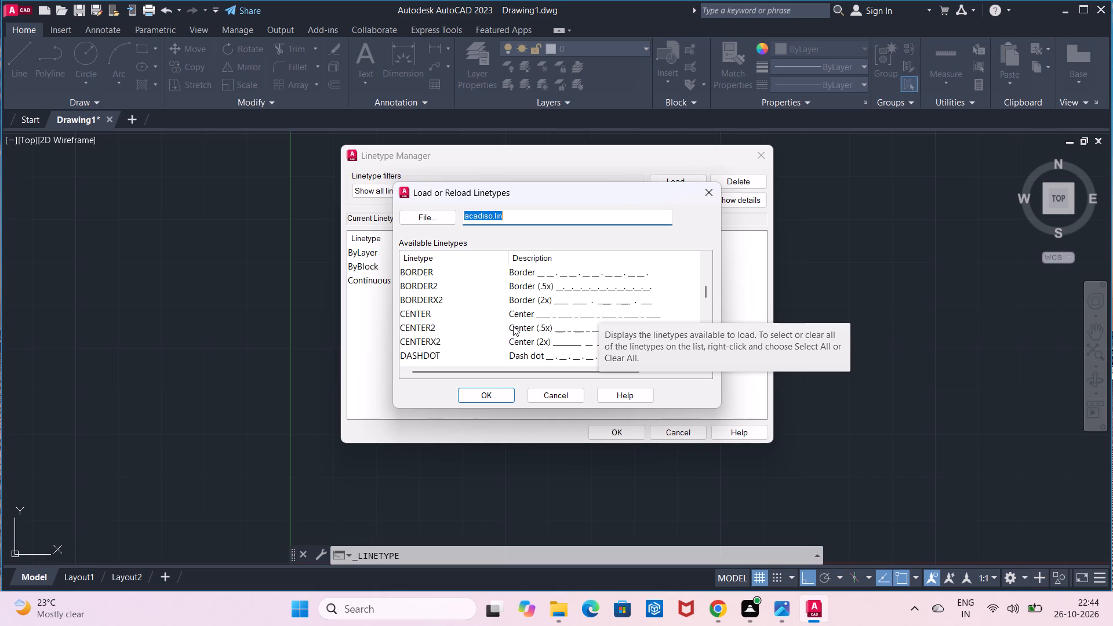
left_click(513, 326)
left_click(500, 394)
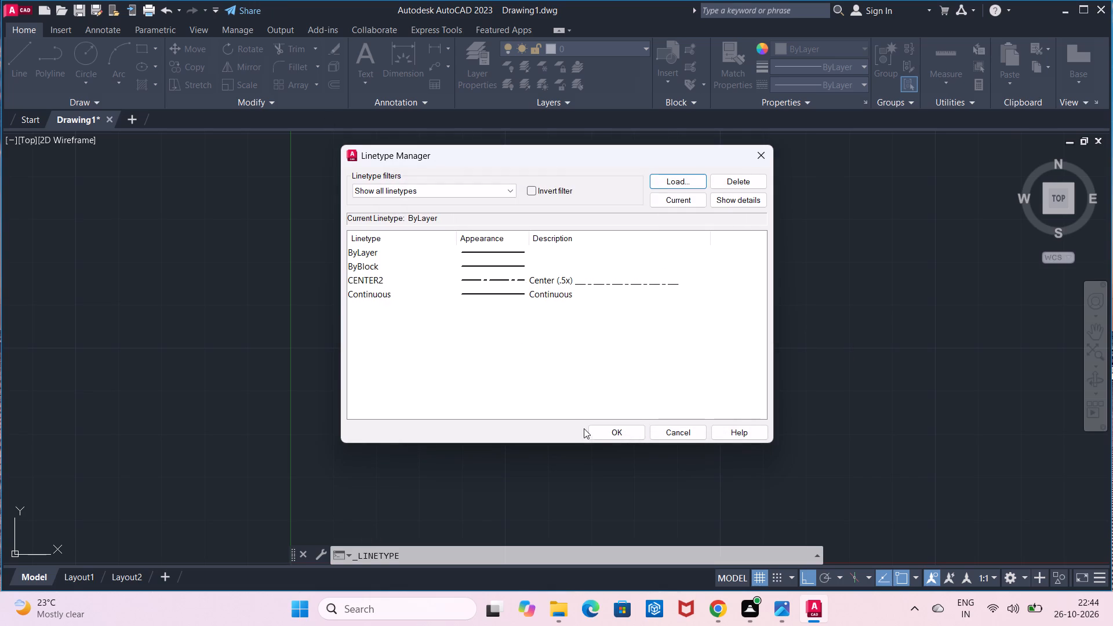
left_click(598, 430)
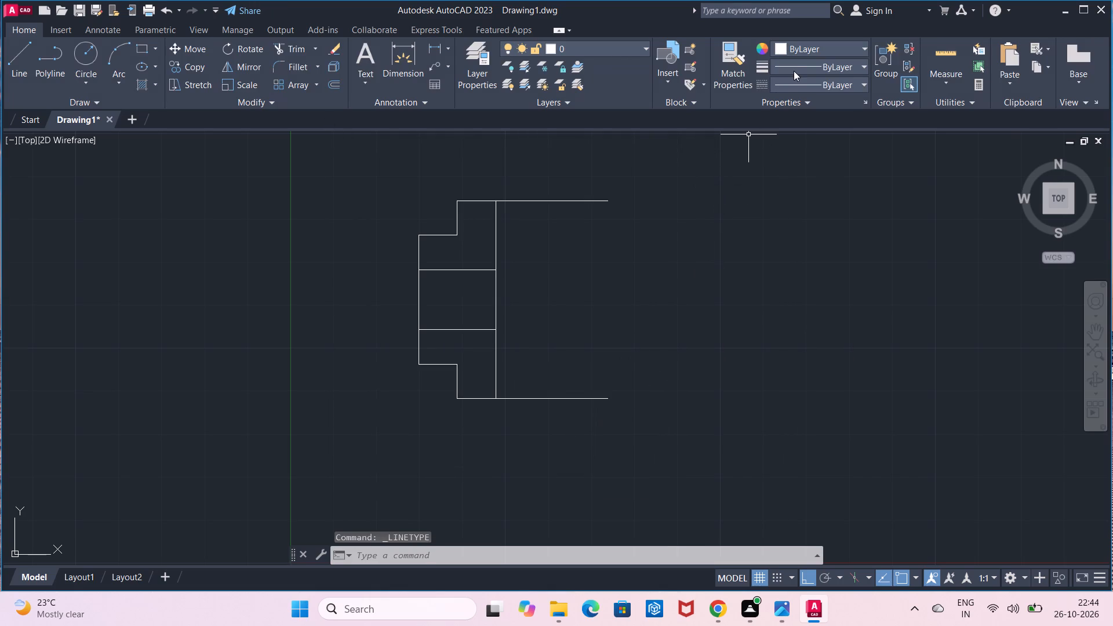
left_click(803, 81)
left_click(838, 141)
Draw an 82-unit horizontal centerline to the right from the midpoint of the outline's left edge.
left_click(9, 75)
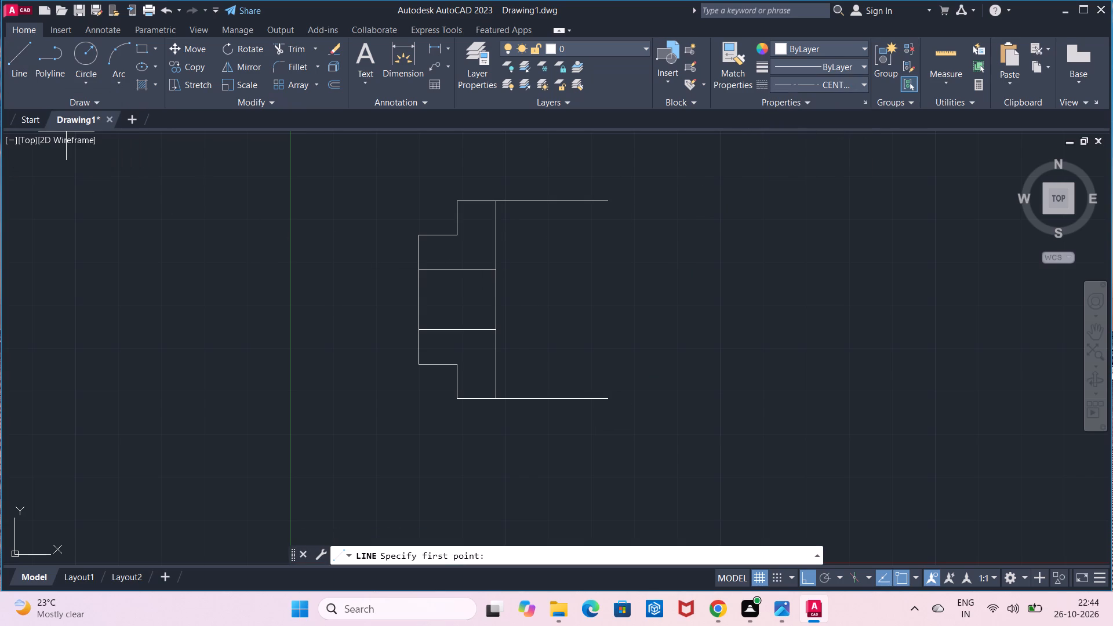
left_click(421, 298)
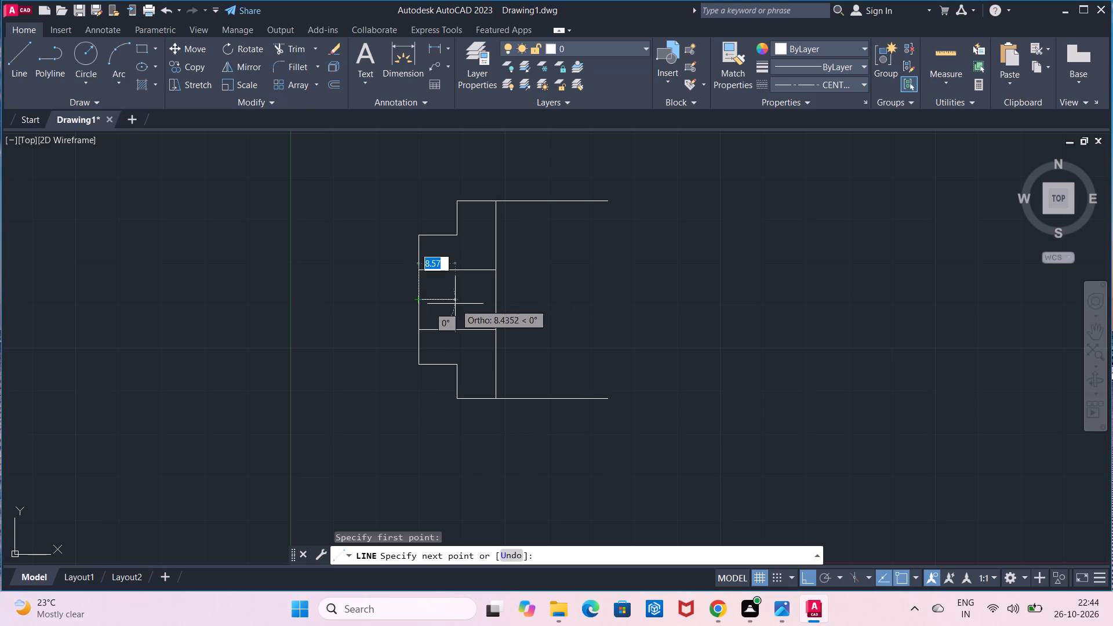
type("82")
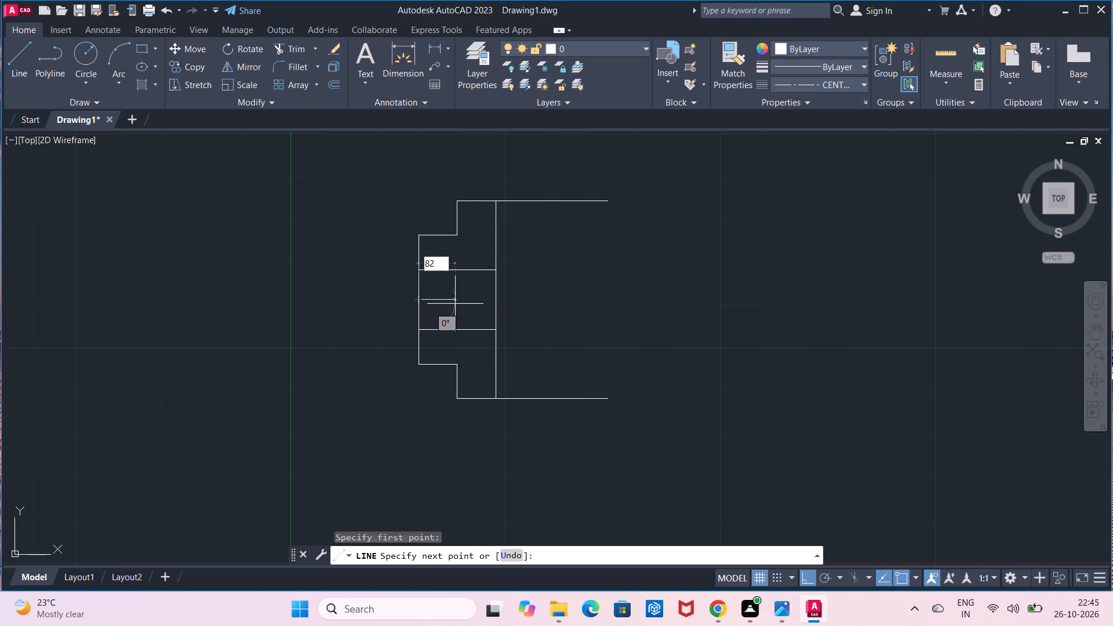
key("Return")
key("Escape")
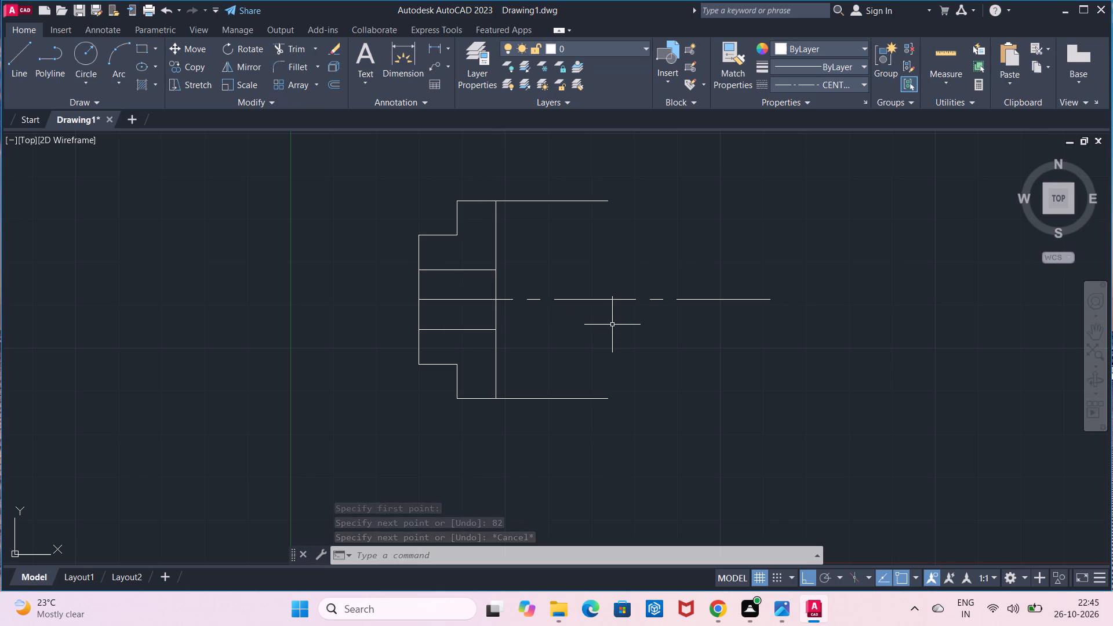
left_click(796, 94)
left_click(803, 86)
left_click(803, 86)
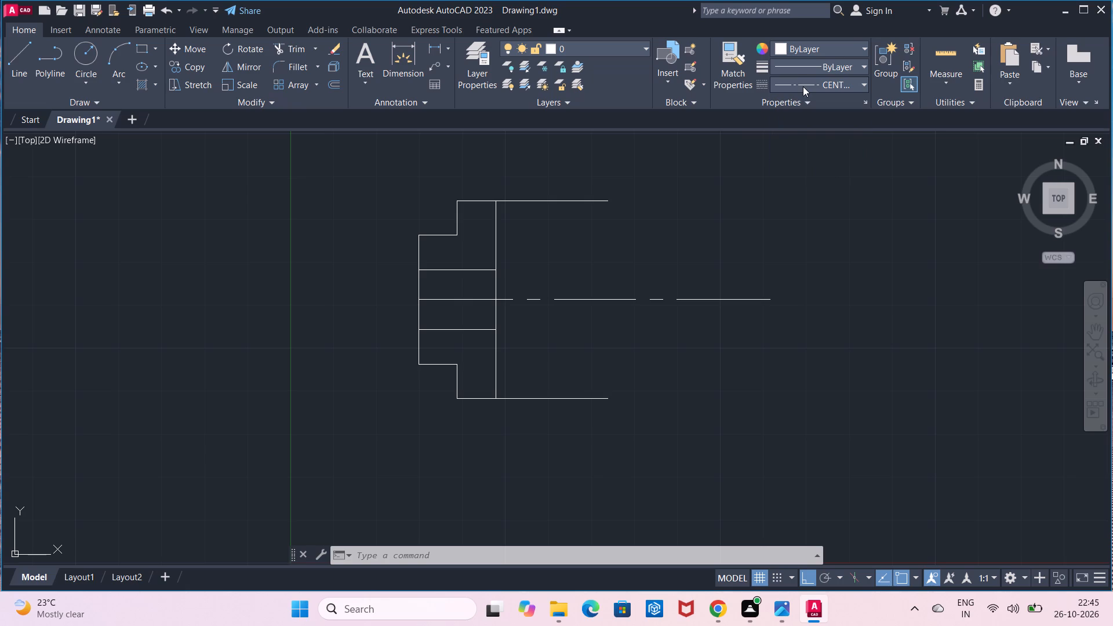
Draw two vertical centerline segments from the centerline's right end, one 7 units upward and one 7 units downward.
left_click(28, 77)
left_click(769, 297)
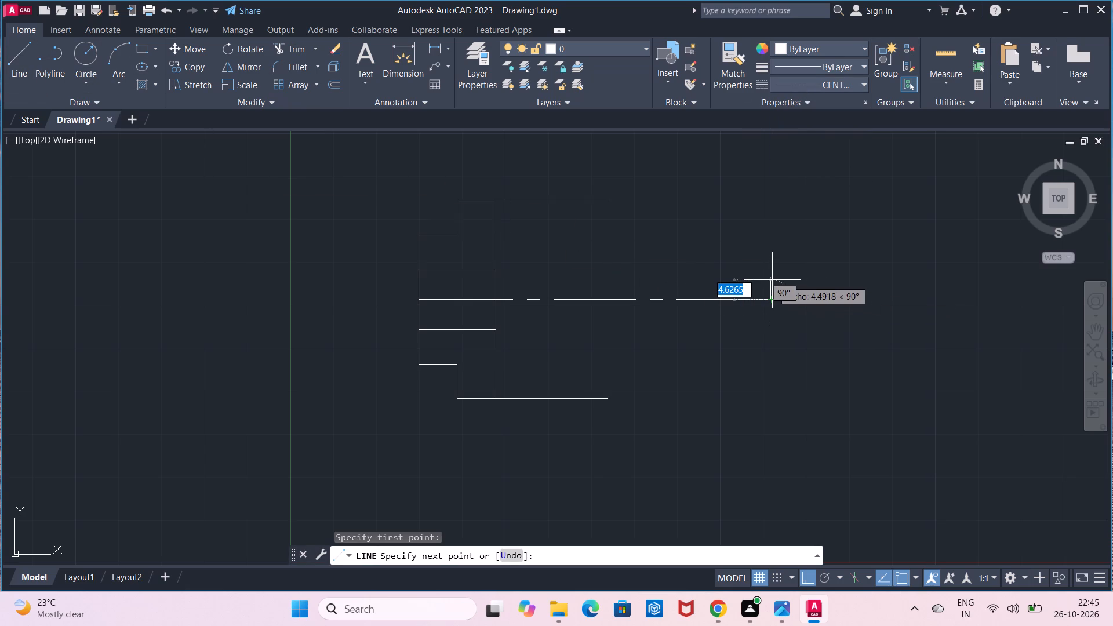
key("7")
key("Return")
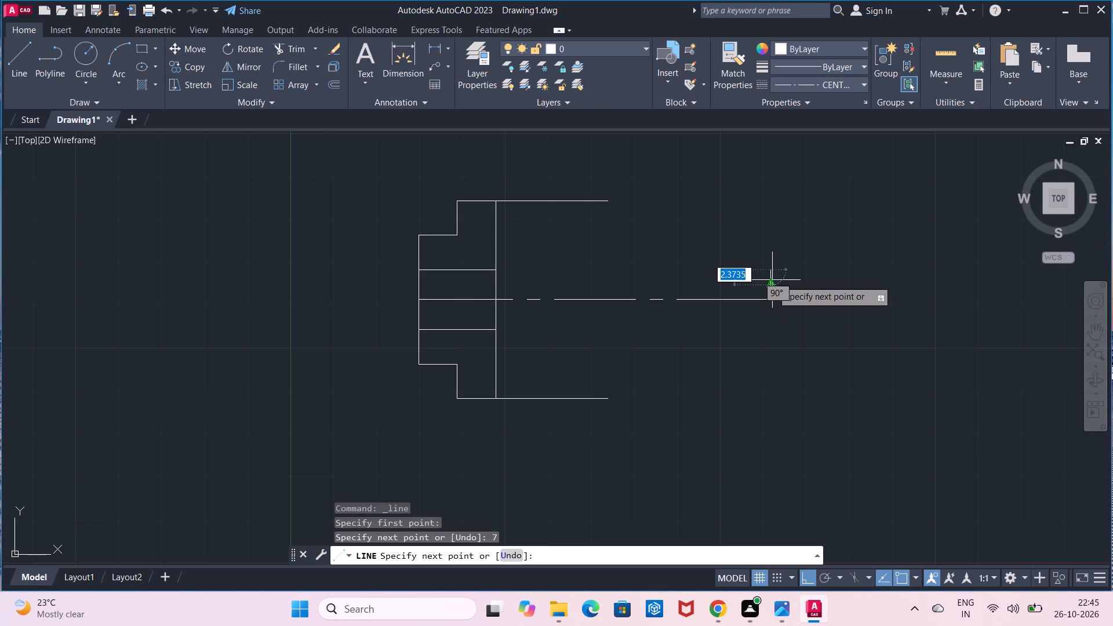
key("Escape")
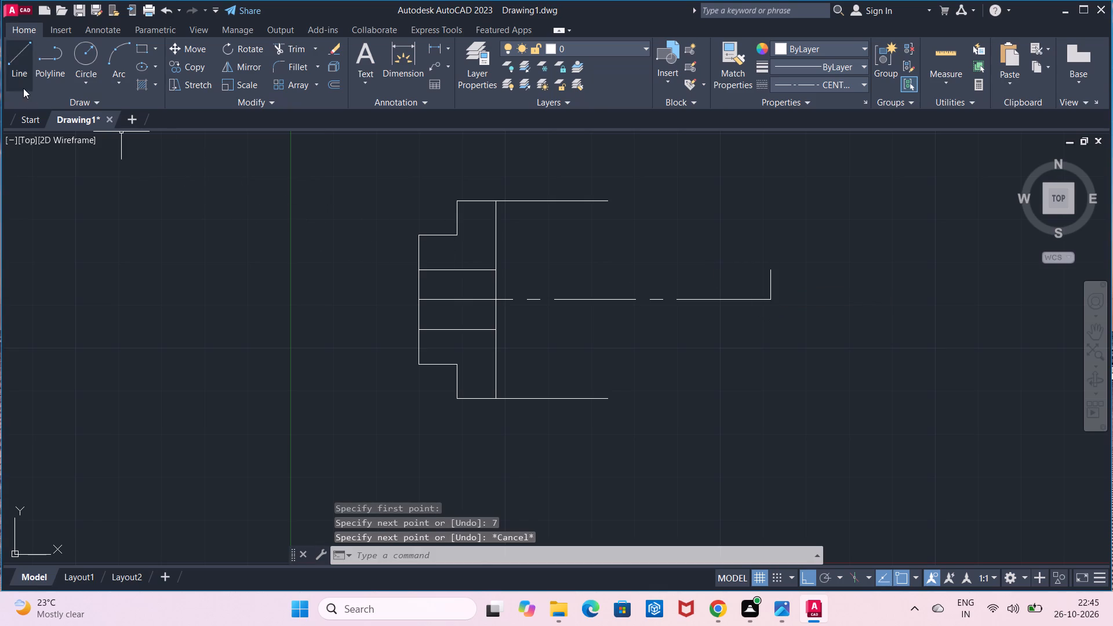
left_click(23, 88)
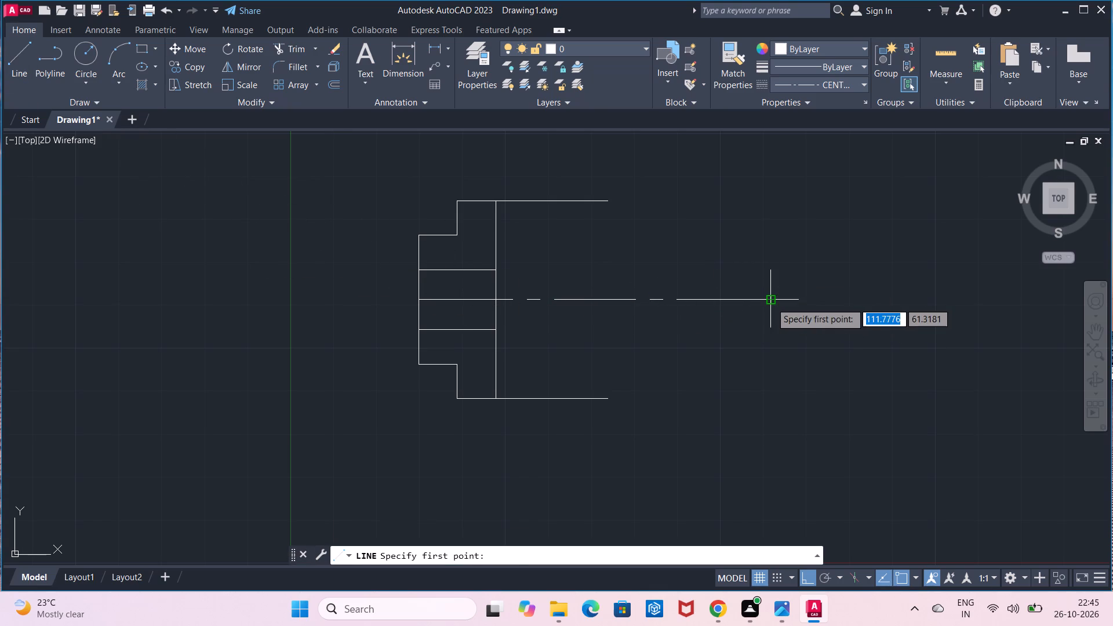
left_click(771, 303)
key("7")
key("Return")
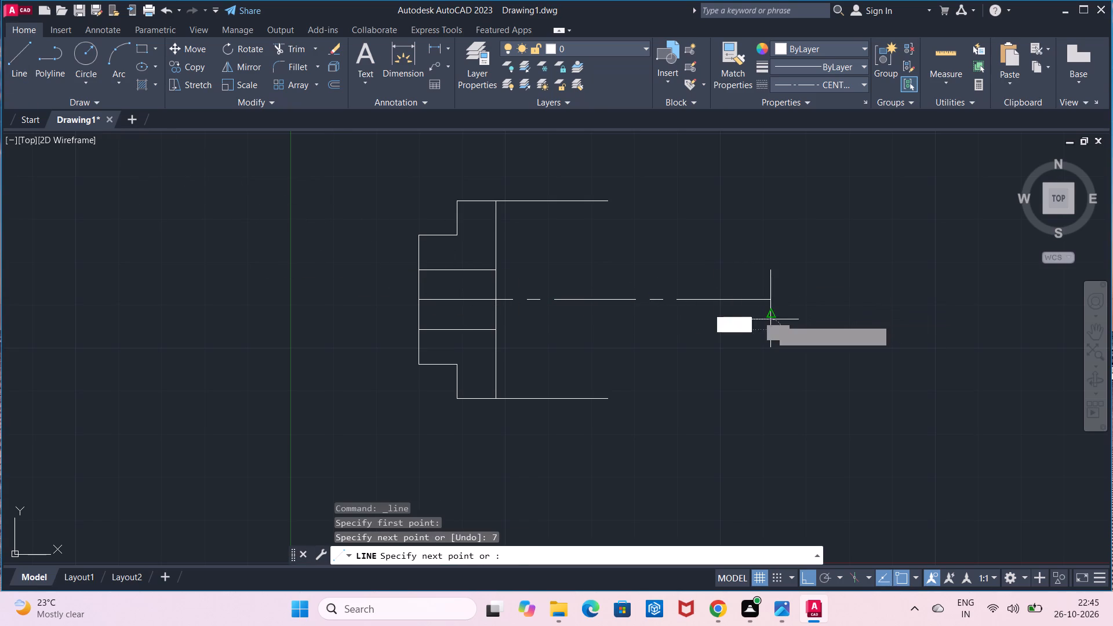
key("Escape")
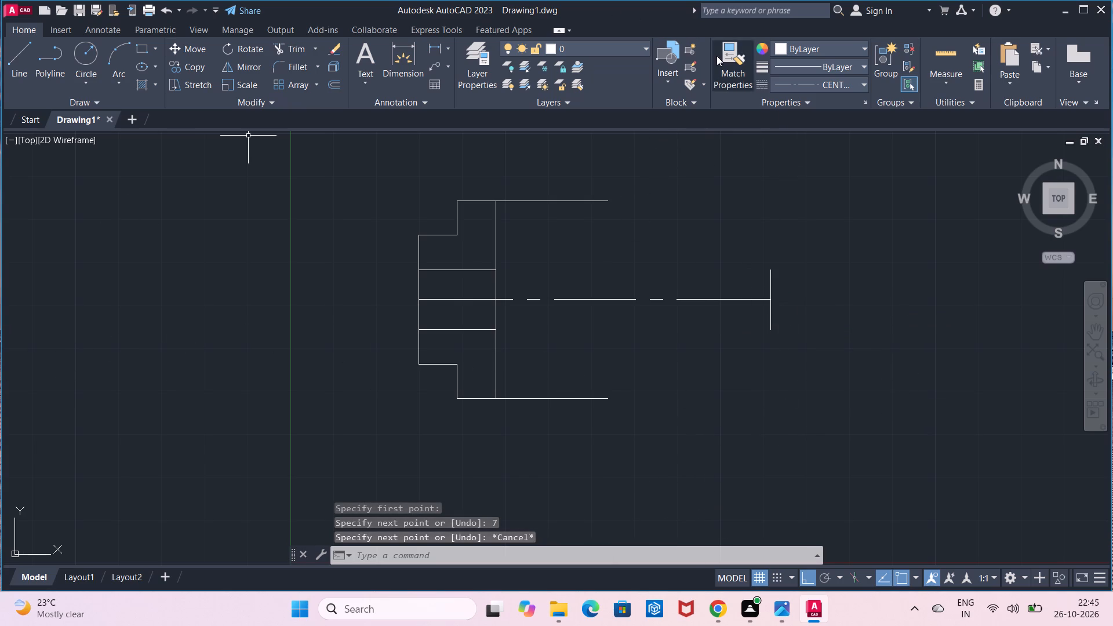
Set the current linetype back to ByLayer.
left_click(801, 88)
left_click(802, 100)
left_click(3, 61)
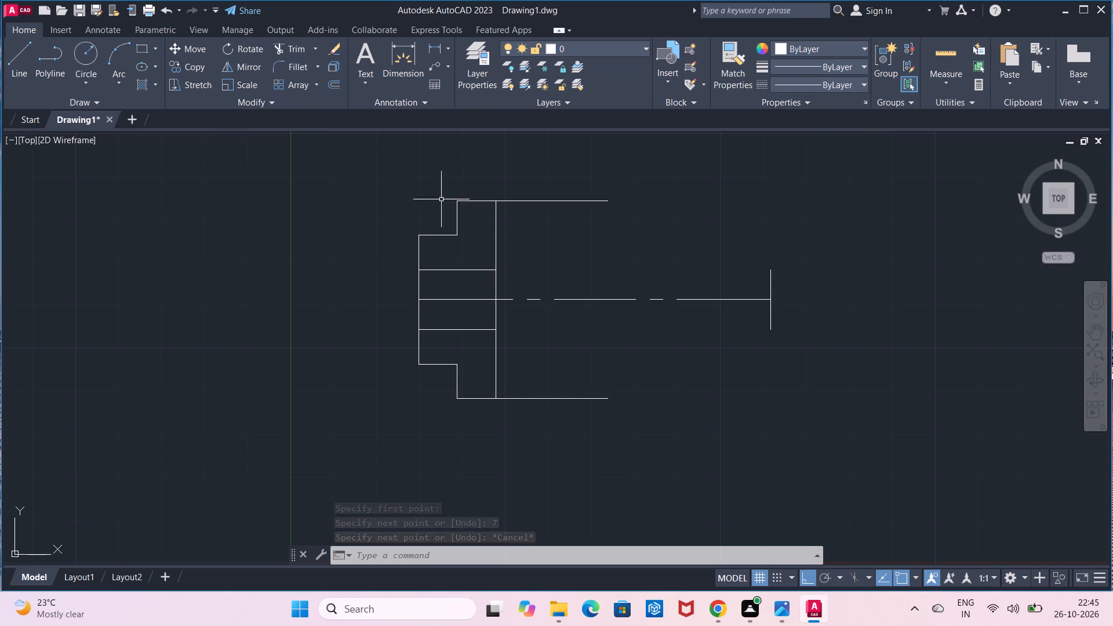
Draw two 22-unit horizontal lines to the left from the upper and lower ends of the 7-unit vertical segments.
left_click(20, 62)
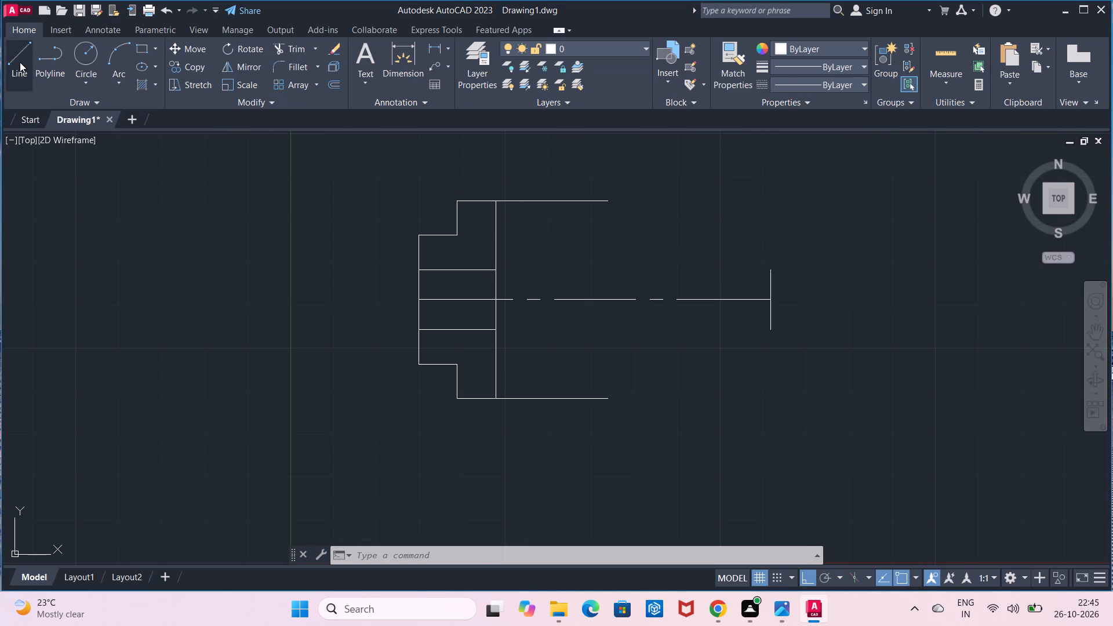
left_click(768, 269)
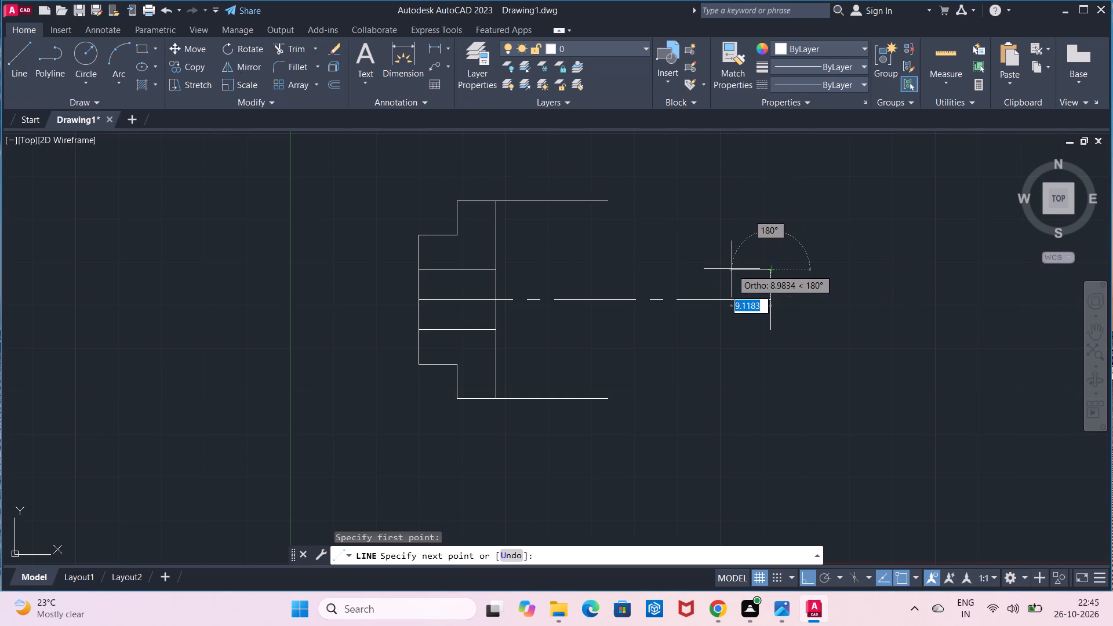
type("22")
key("Return")
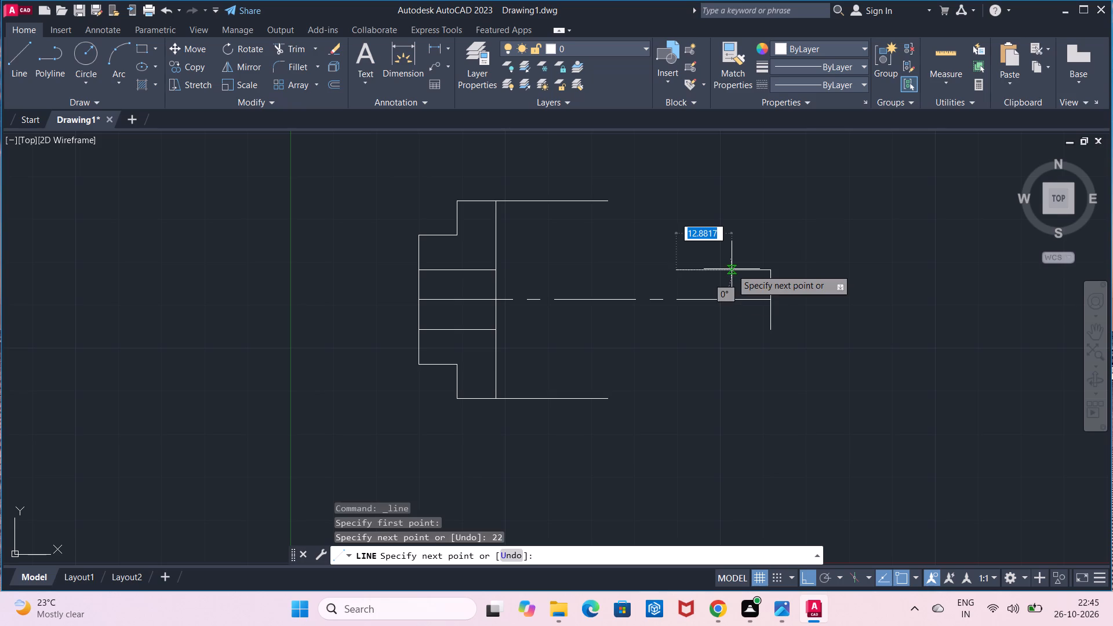
key("Escape")
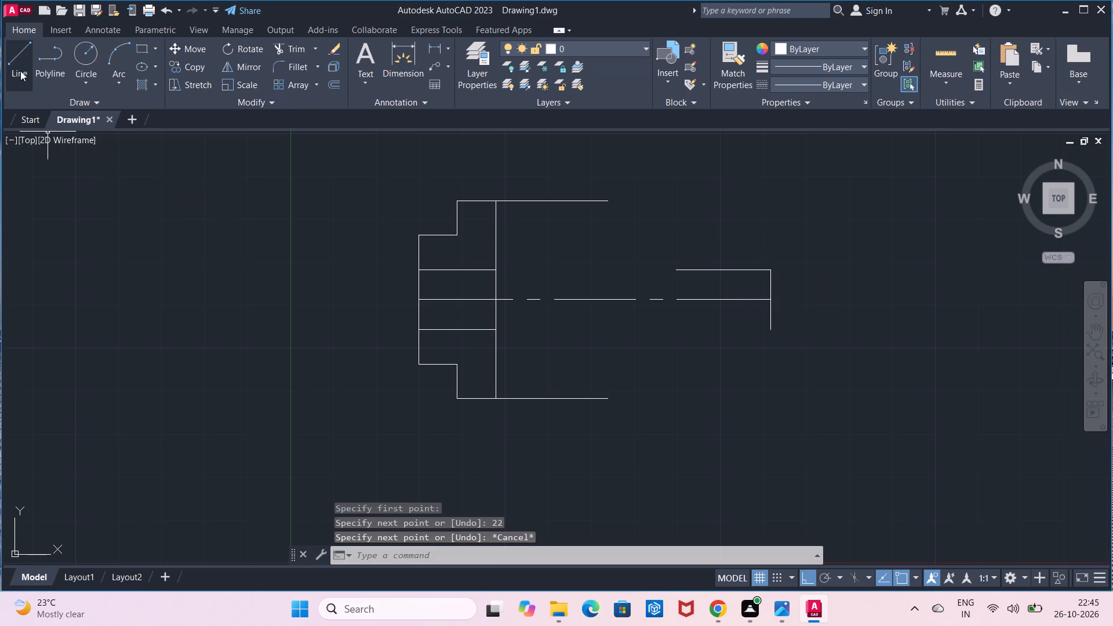
left_click(21, 68)
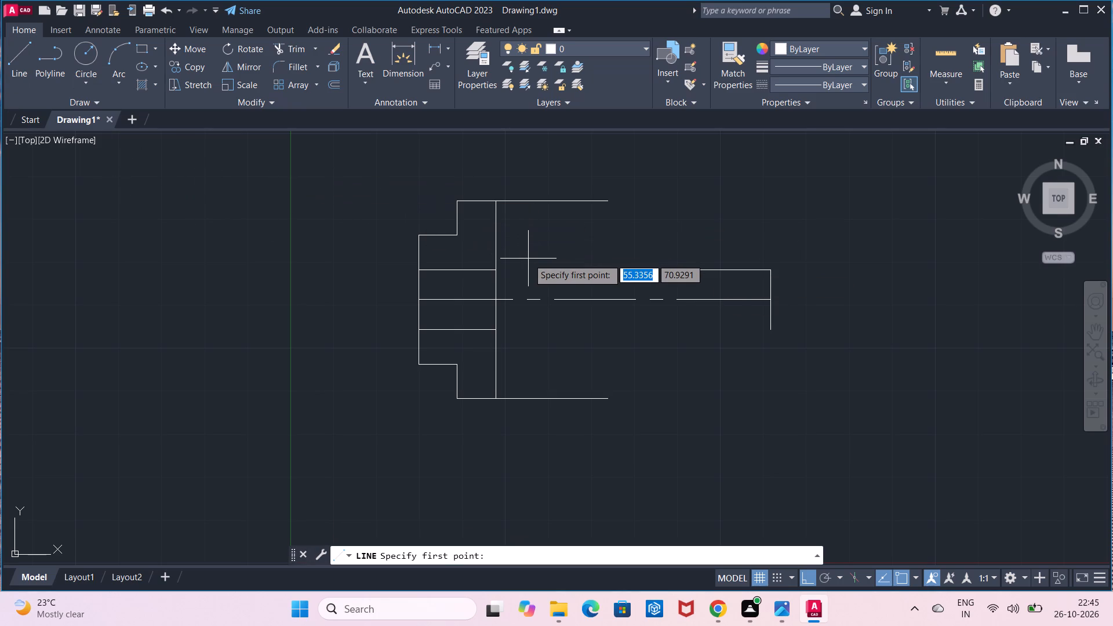
left_click(768, 328)
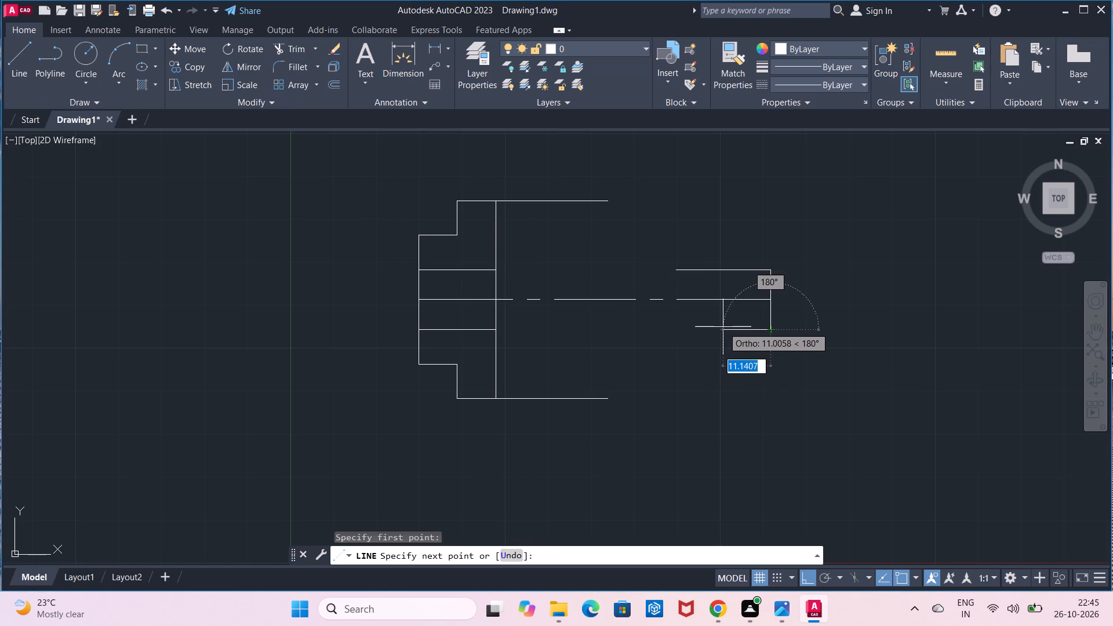
type("22")
key("Return")
key("Escape")
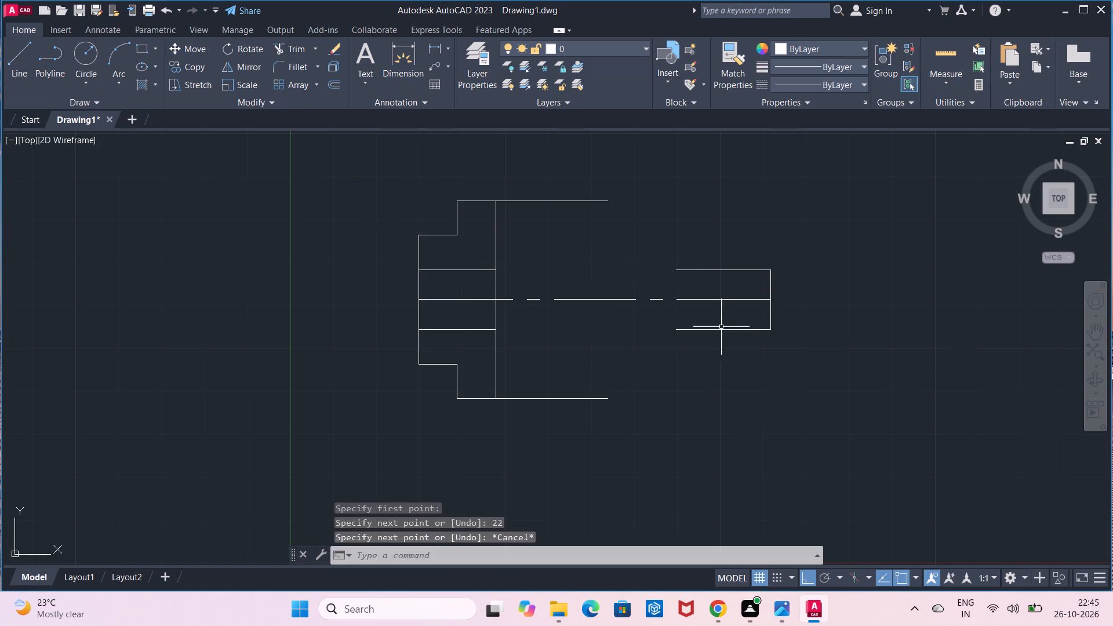
Make CENTER2 the current linetype and draw a vertical line joining the left ends of the two 22-unit lines.
left_click(821, 86)
left_click(833, 132)
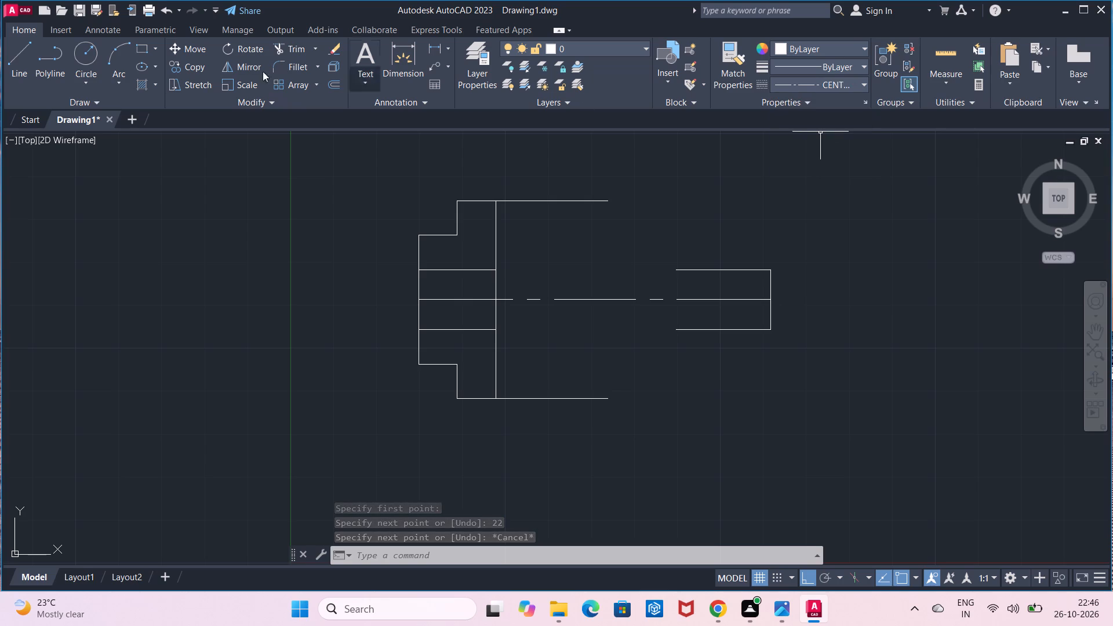
left_click(16, 48)
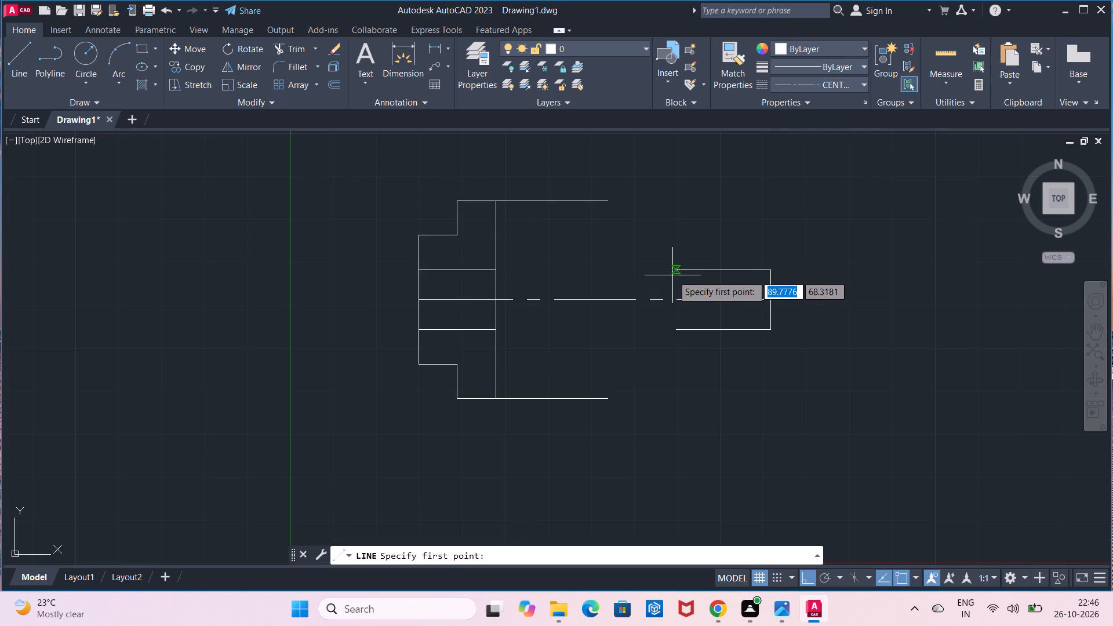
left_click(674, 273)
left_click(678, 330)
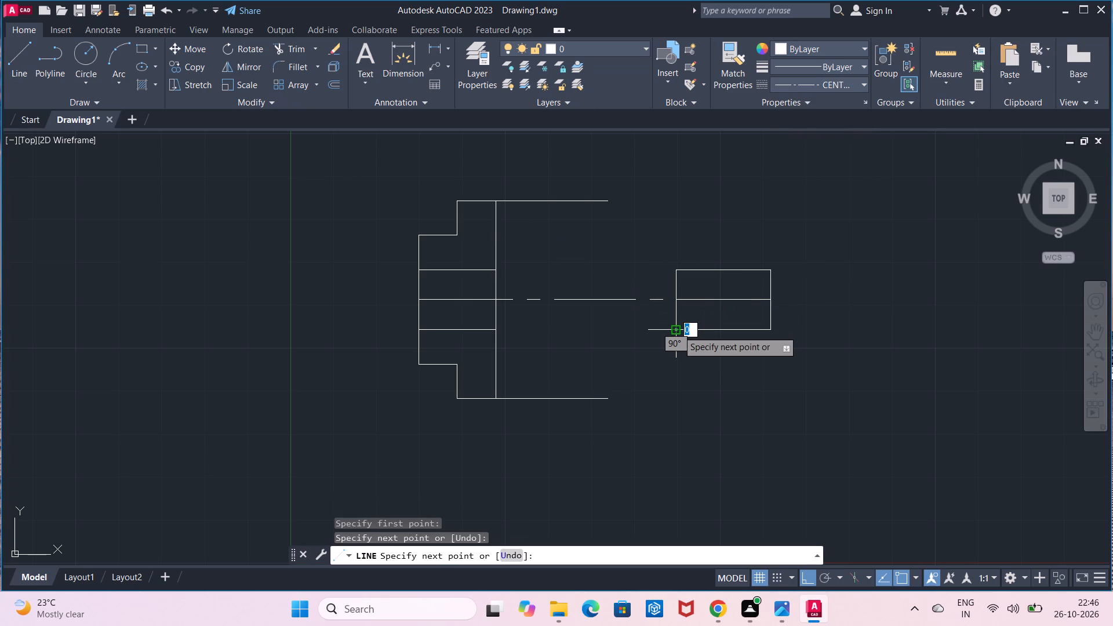
key("Escape")
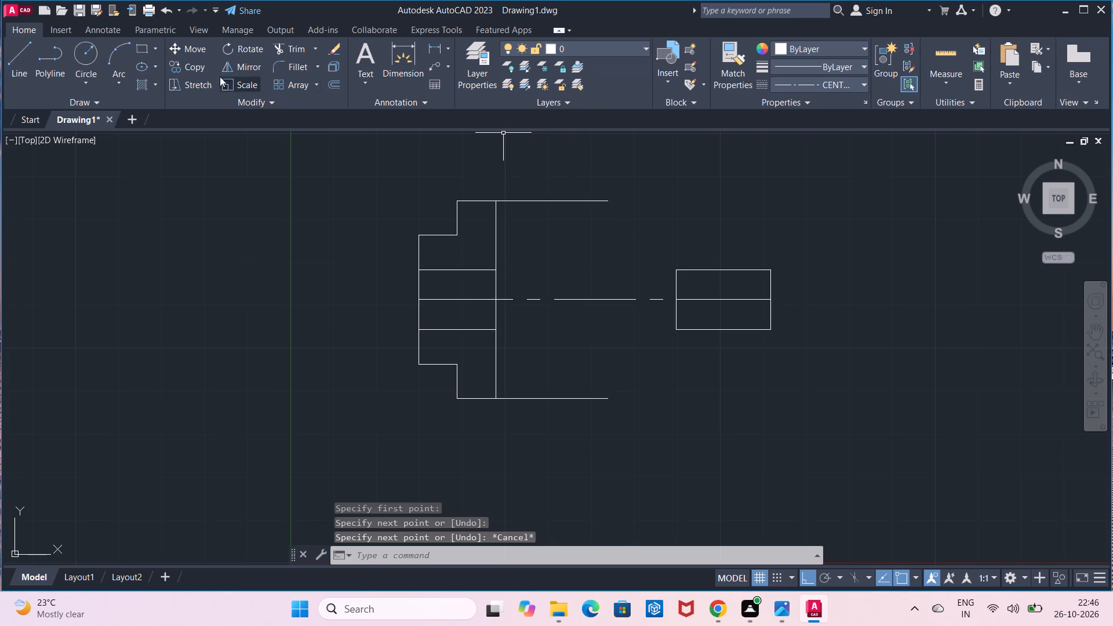
Draw a circle of radius 7 centred where the new vertical line crosses the horizontal centerline.
left_click(90, 61)
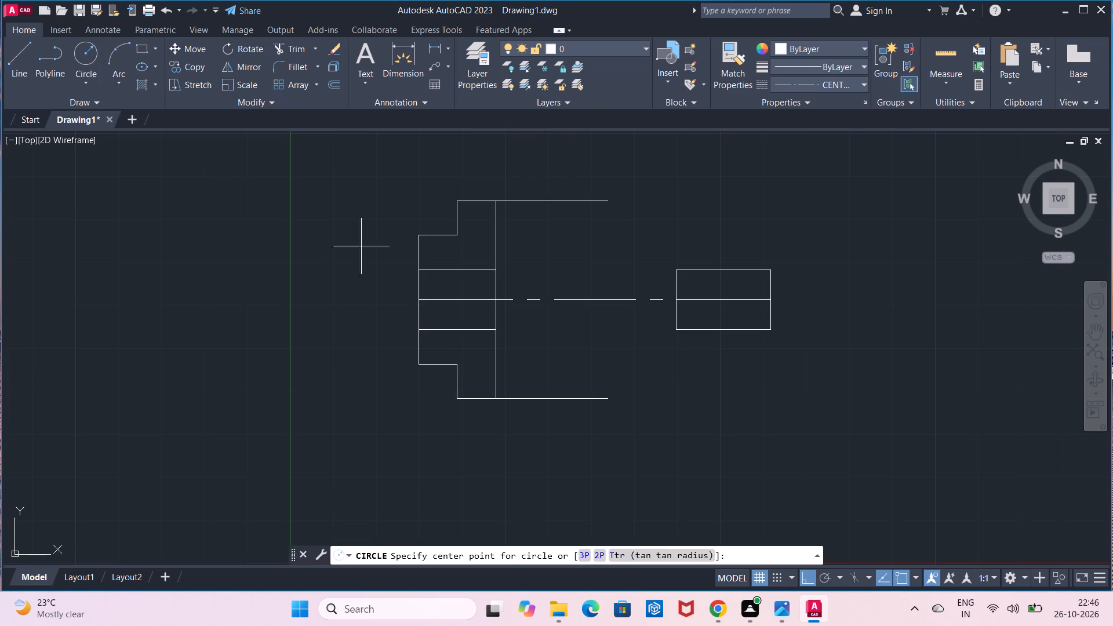
left_click(673, 299)
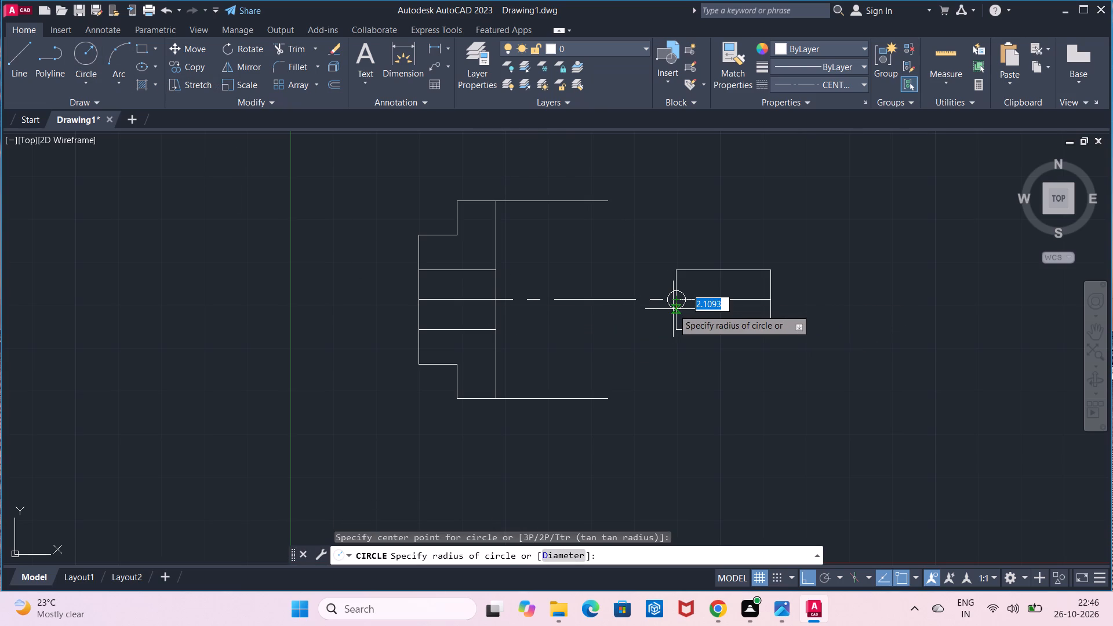
key("7")
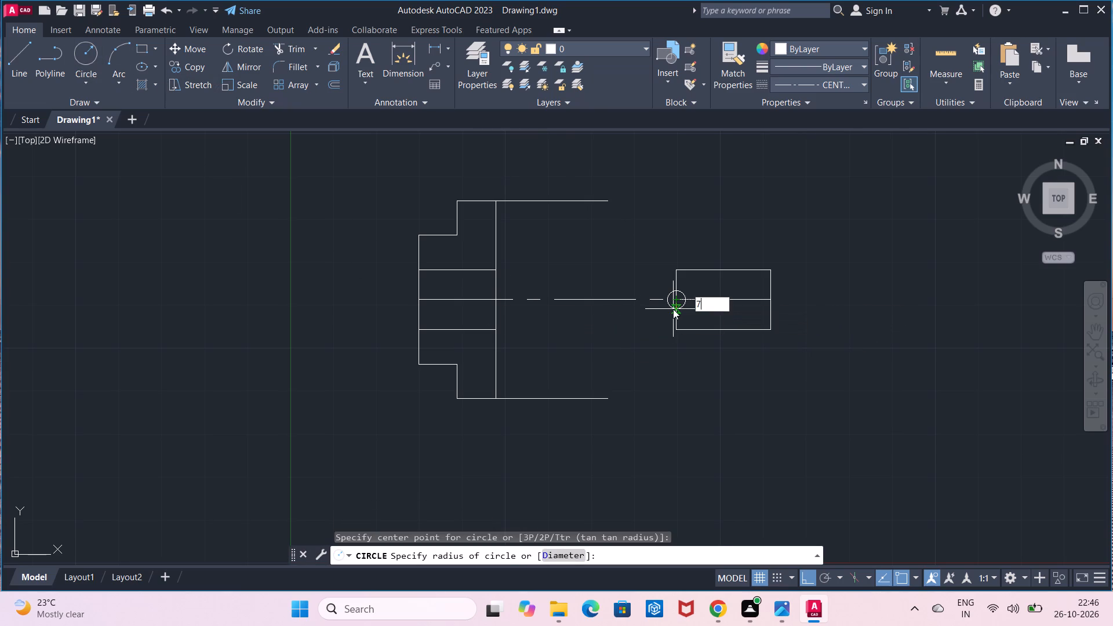
key("Return")
key("Escape")
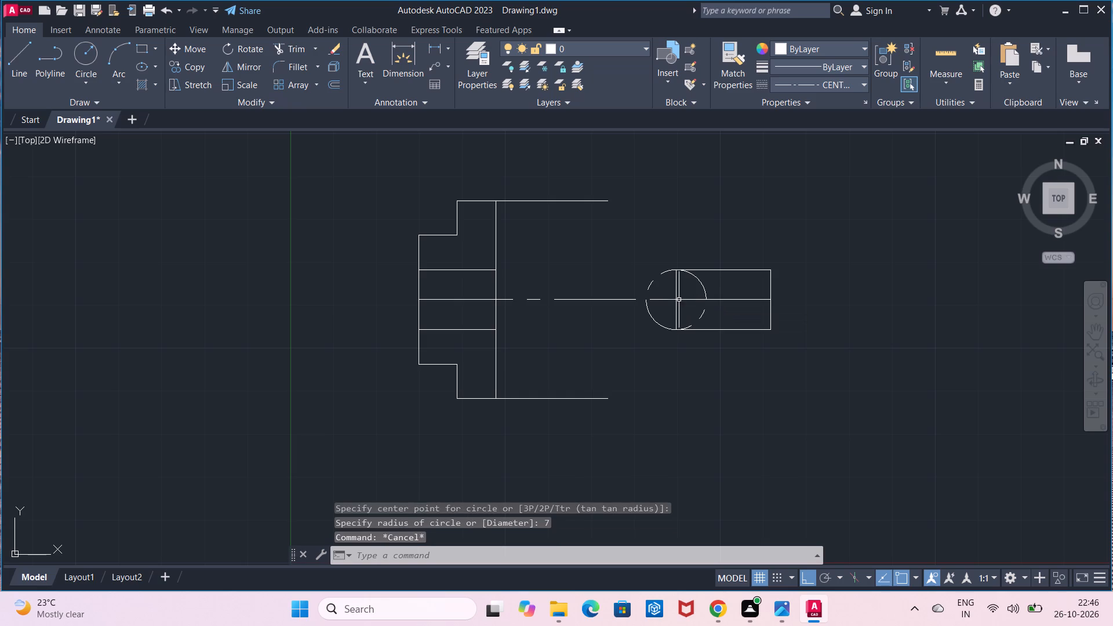
Change the radius 7 circle's linetype to ByLayer.
left_click(700, 284)
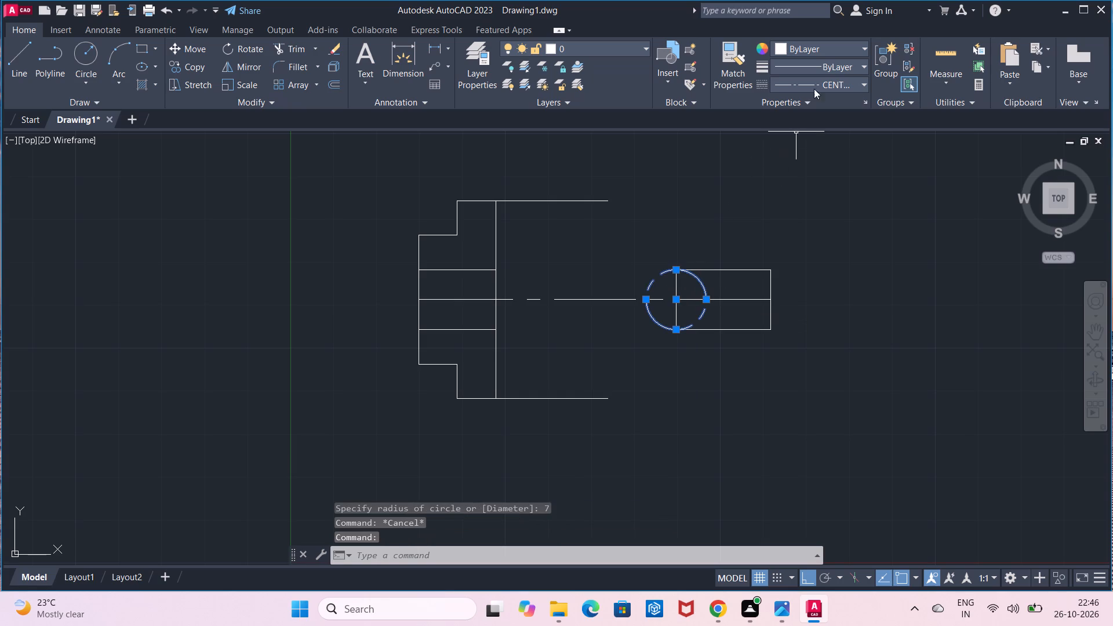
left_click(817, 80)
left_click(822, 98)
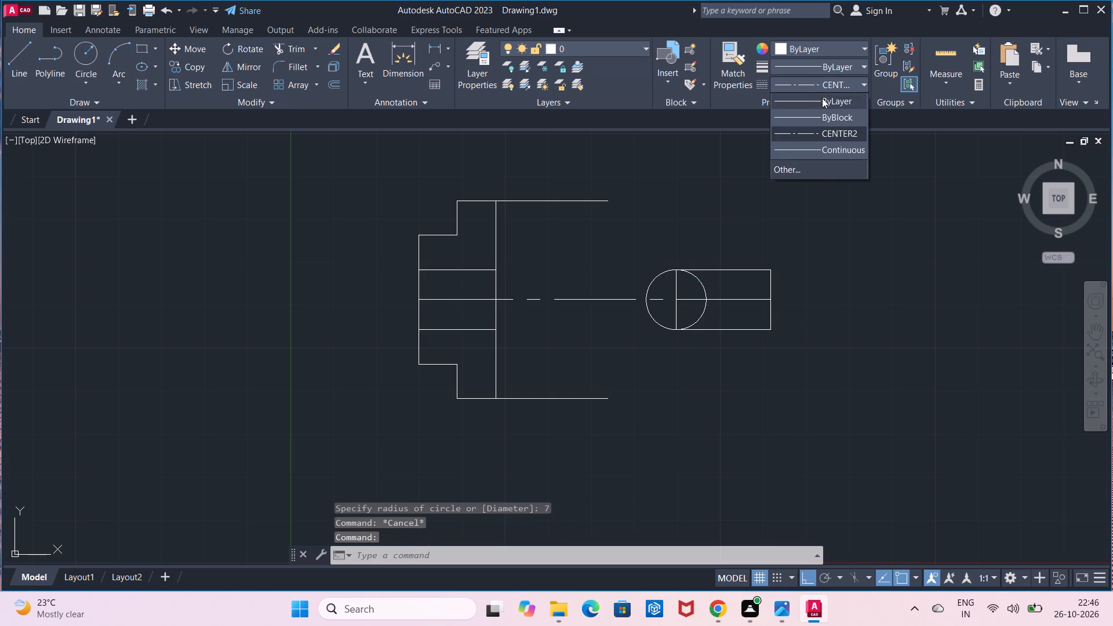
key("Escape")
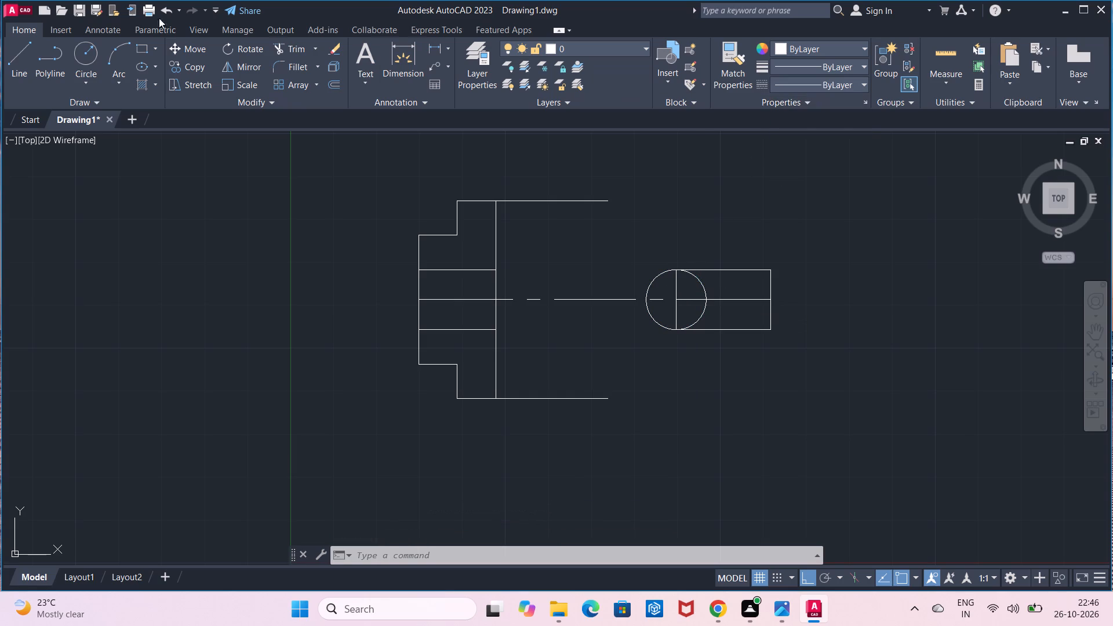
Trim away the right half of the circle inside the slot, leaving the left semicircle as the slot end.
left_click(281, 49)
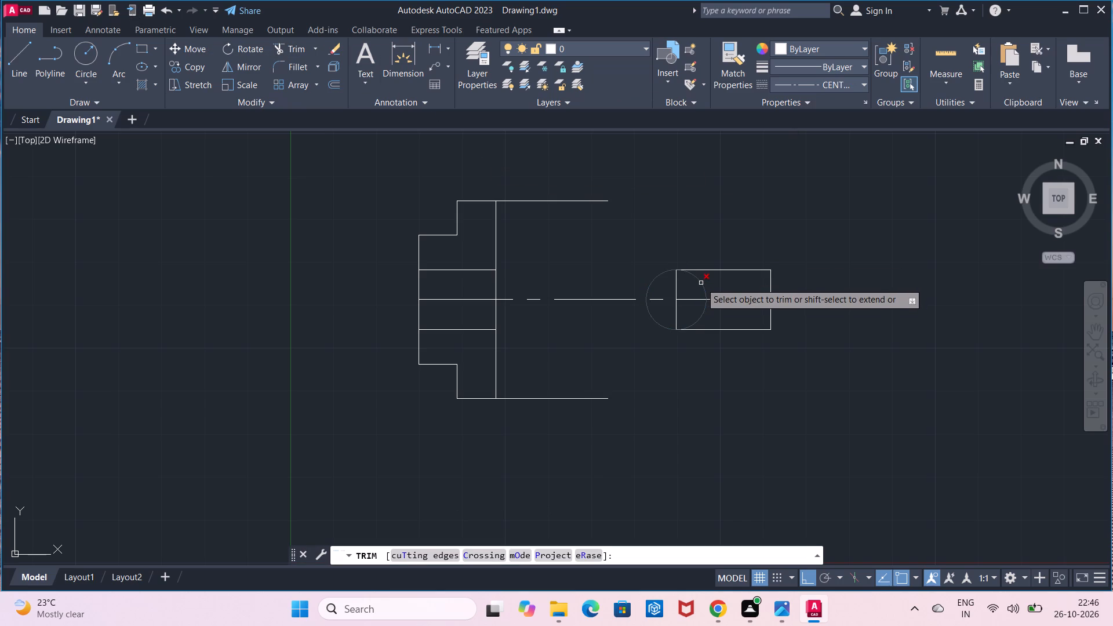
key("Escape")
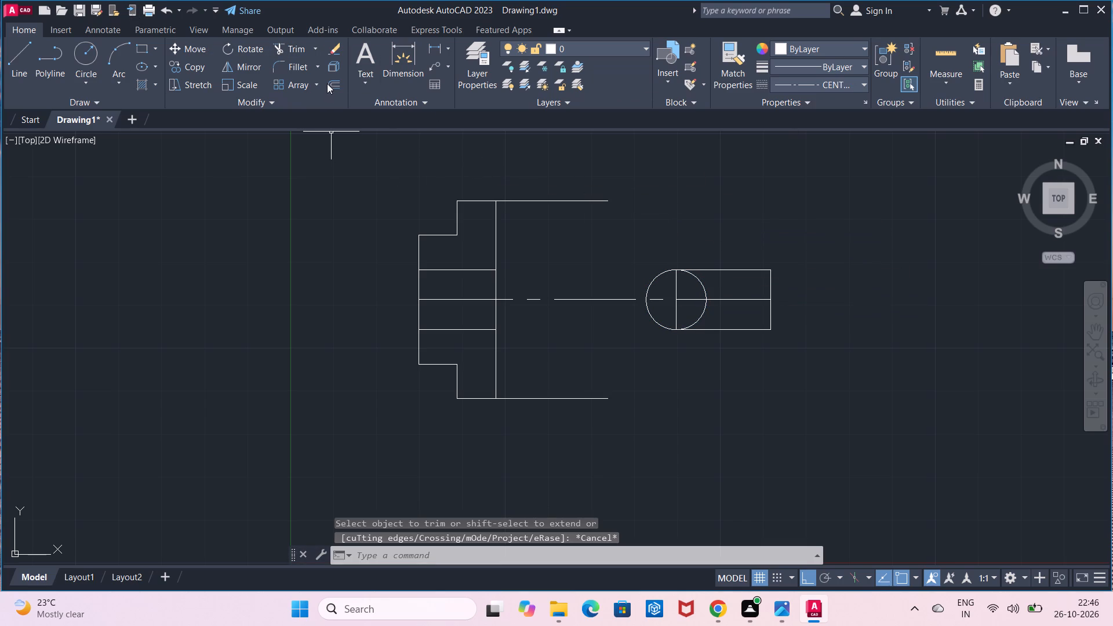
left_click(305, 53)
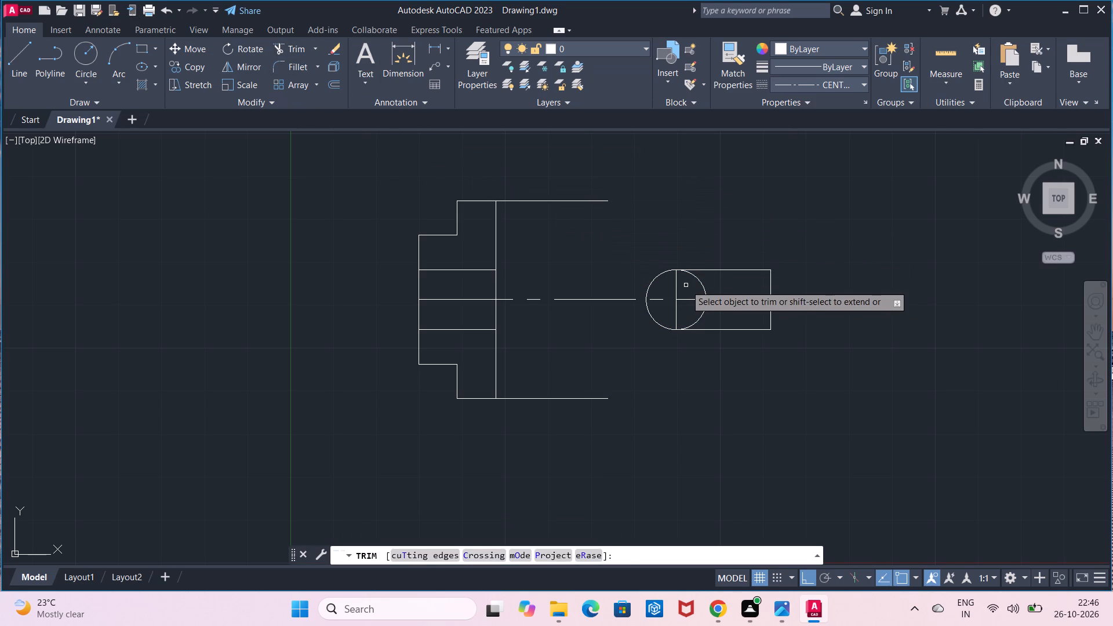
left_click(699, 282)
left_click(701, 311)
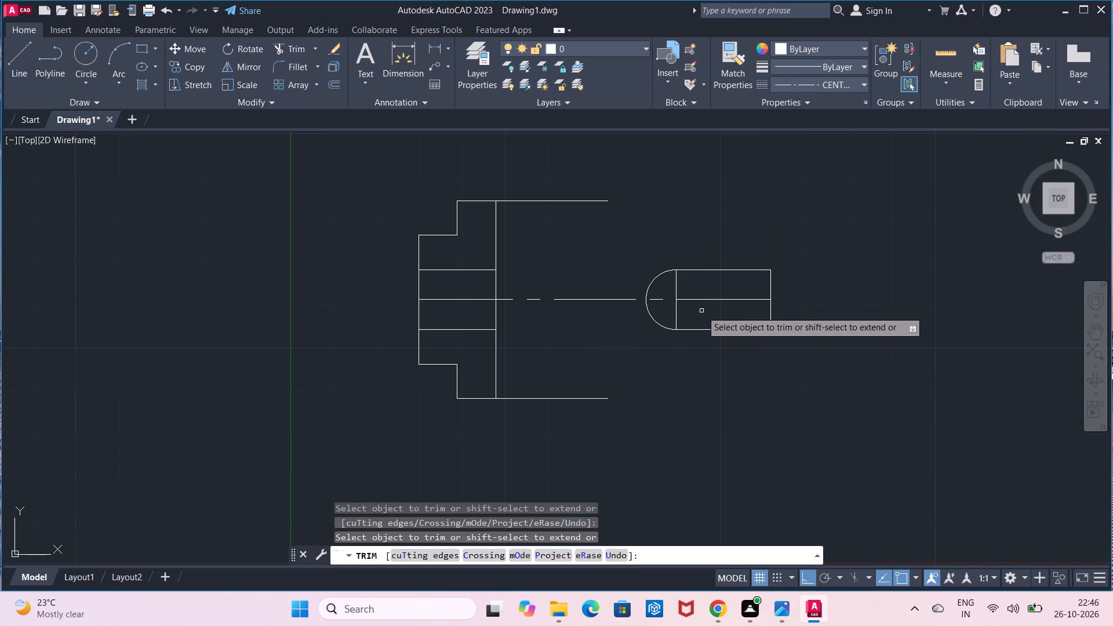
key("Escape")
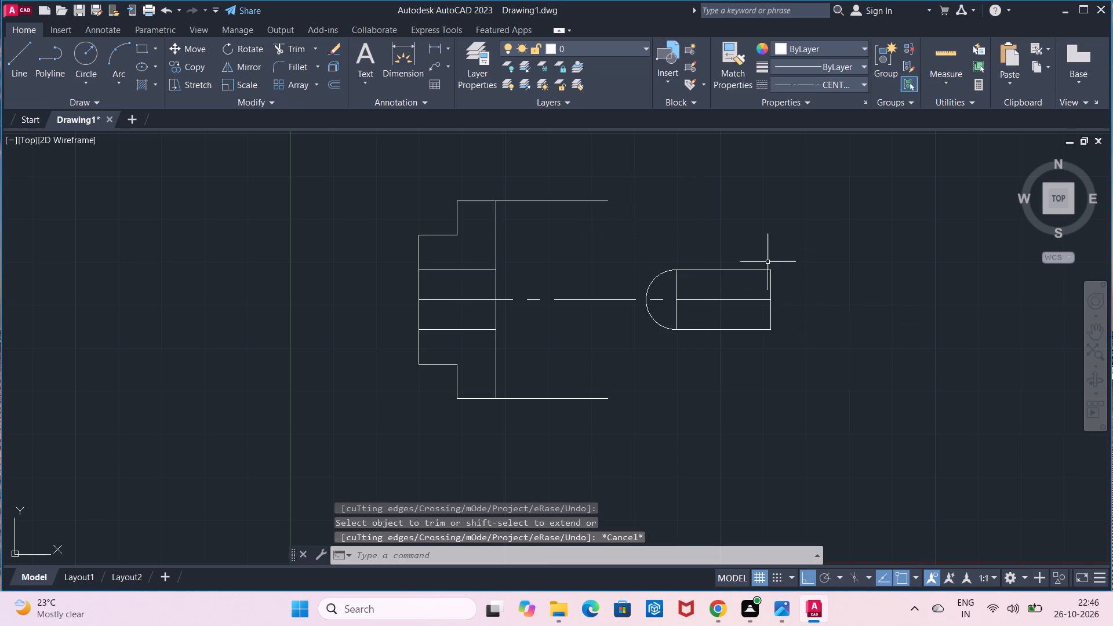
Trim away both vertical segments closing the slot's right end, above and below the centerline.
left_click(305, 53)
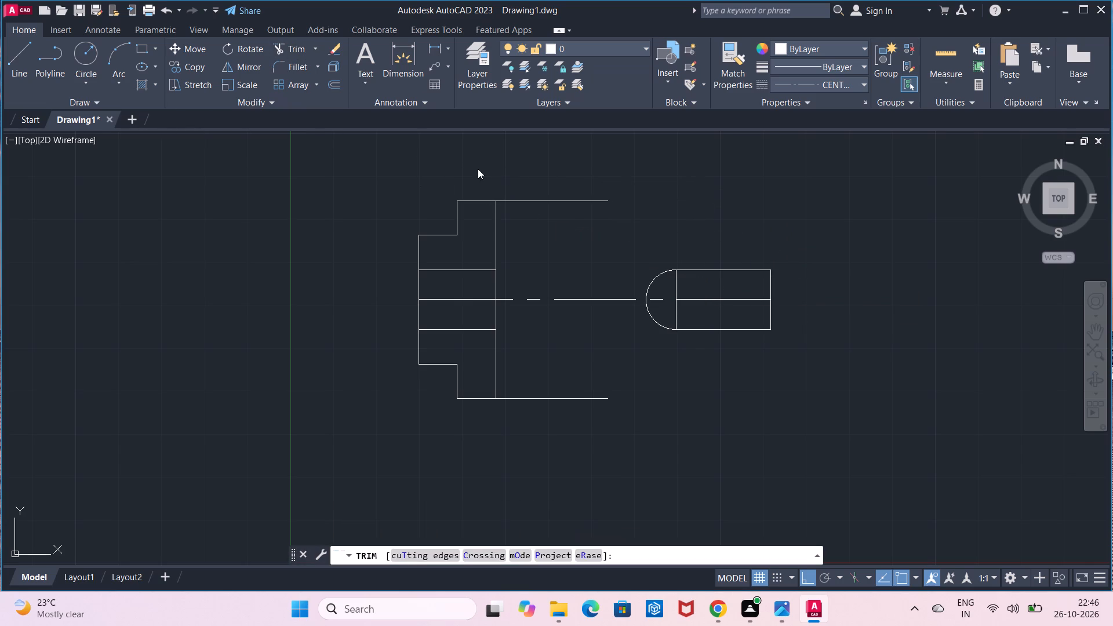
left_click_drag(724, 289, 796, 284)
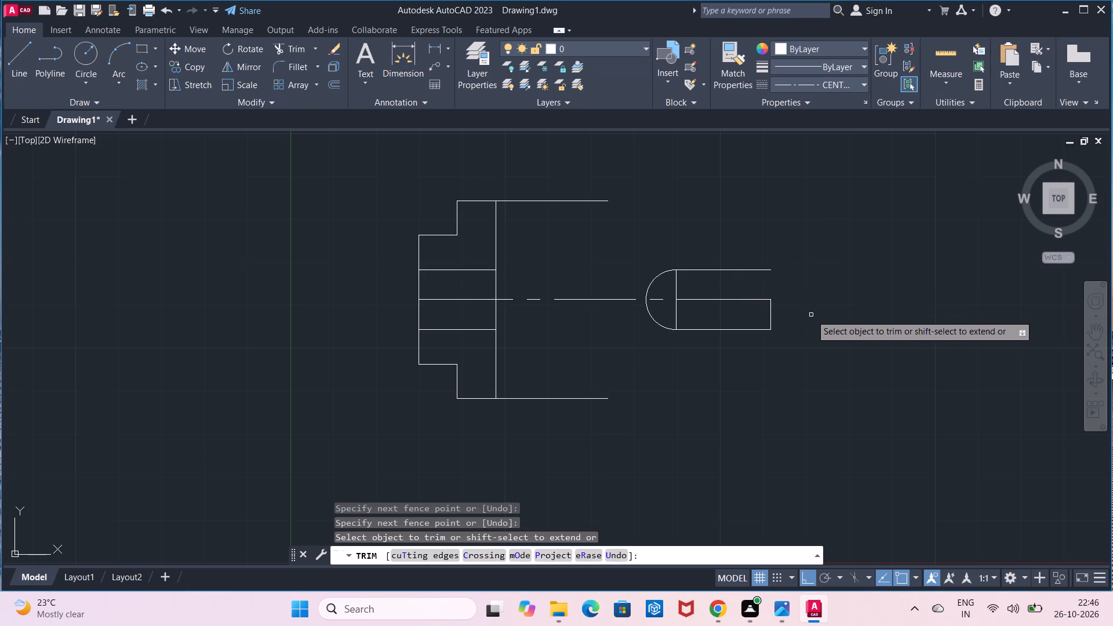
left_click_drag(763, 316, 790, 316)
key("Escape")
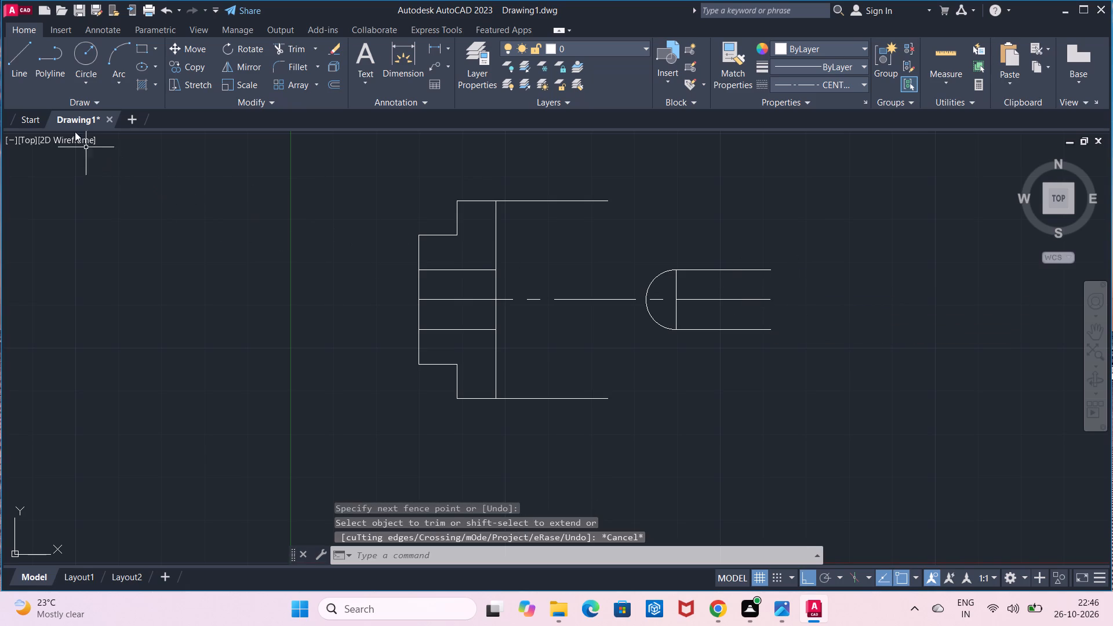
Draw 11-unit vertical lines from the slot's open right end, one upward from the upper edge and one downward from the lower edge.
left_click(26, 83)
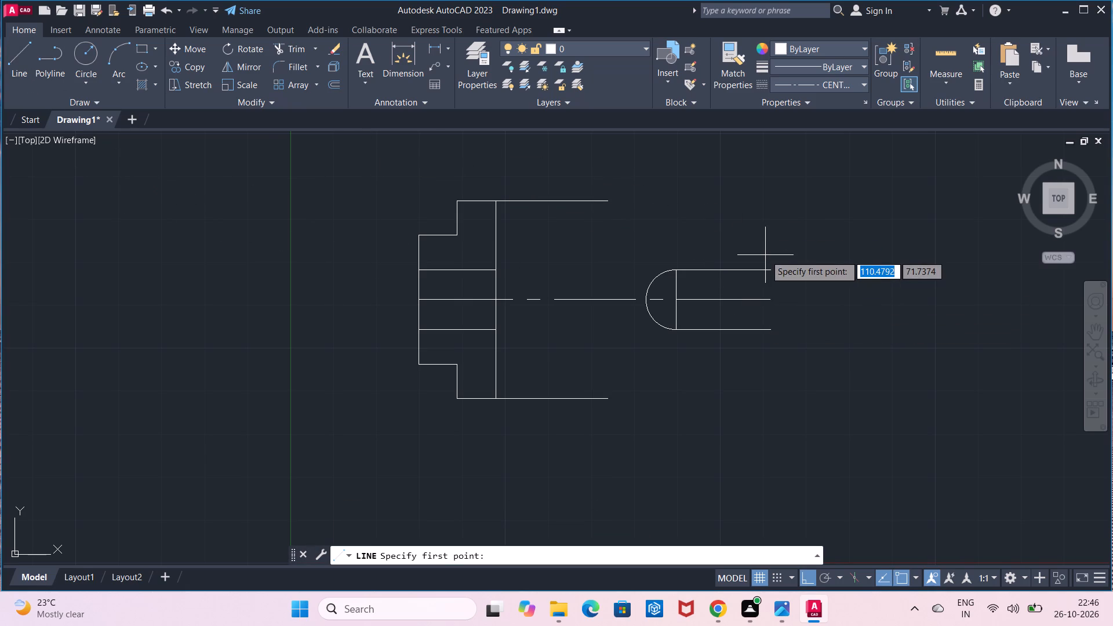
left_click(768, 268)
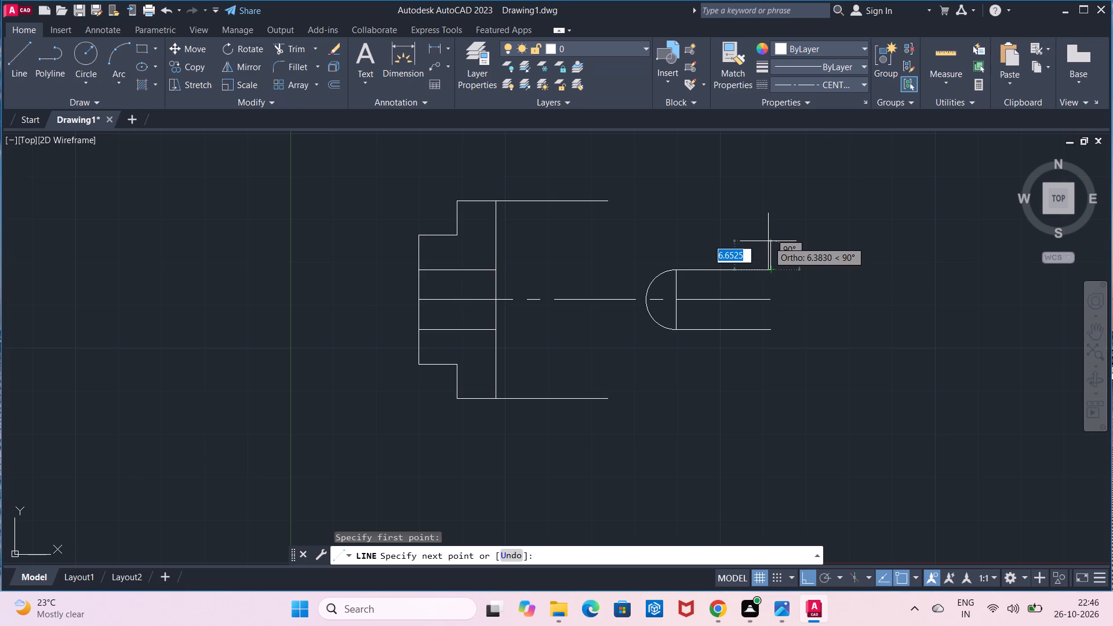
type("11")
key("Return")
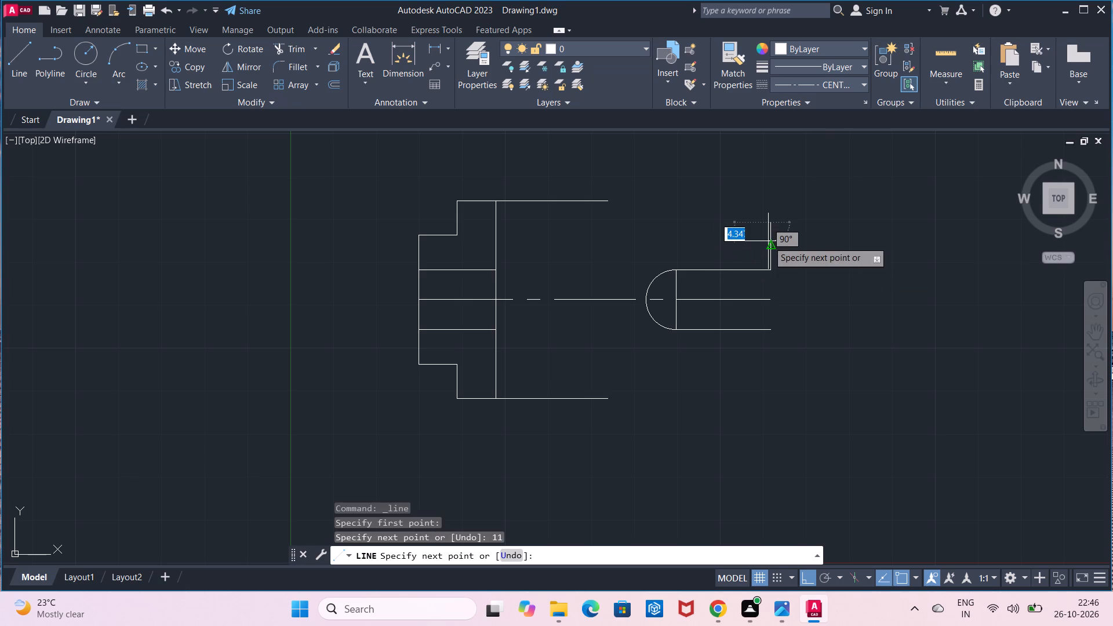
key("Escape")
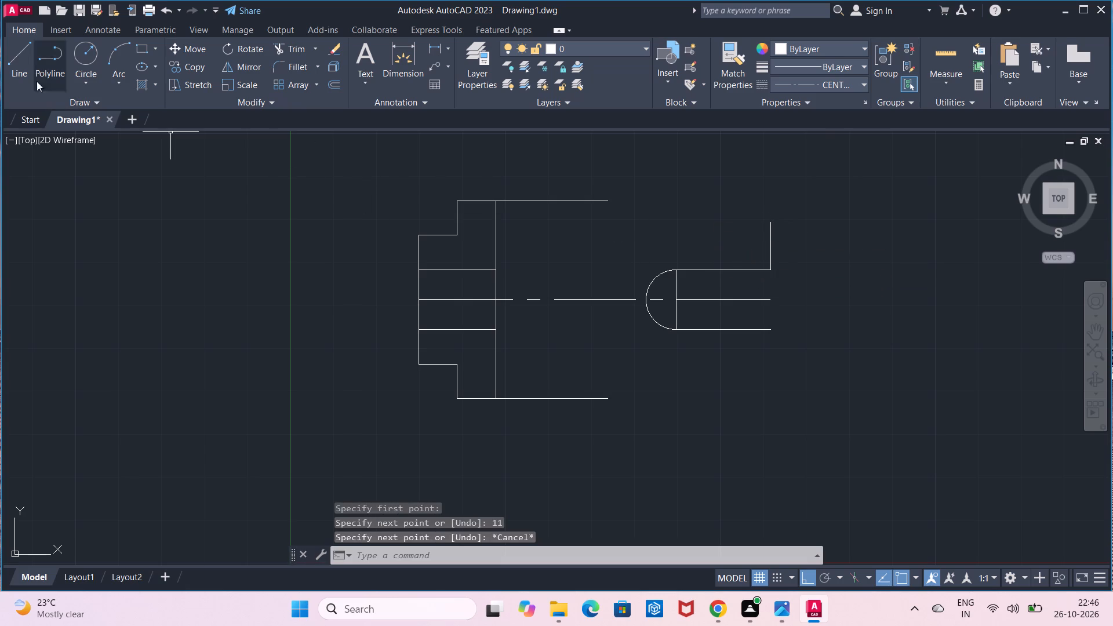
left_click(31, 78)
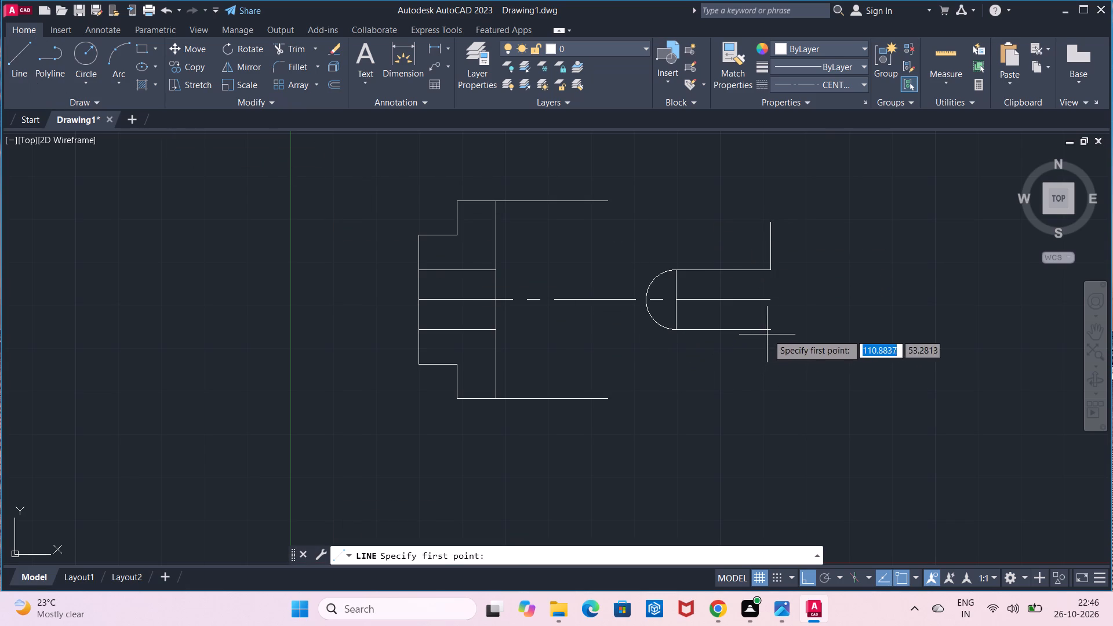
left_click(768, 334)
type("11")
key("Return")
key("Escape")
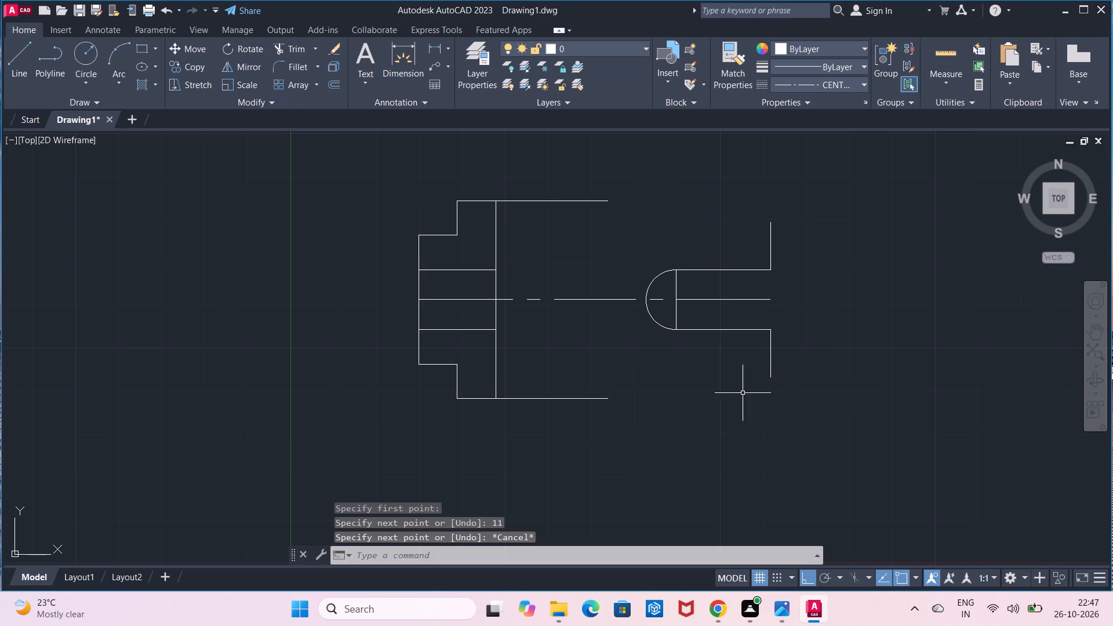
With Ortho off, draw a slanted line from the upper horizontal edge's open end to the top of the upper end edge.
left_click(802, 577)
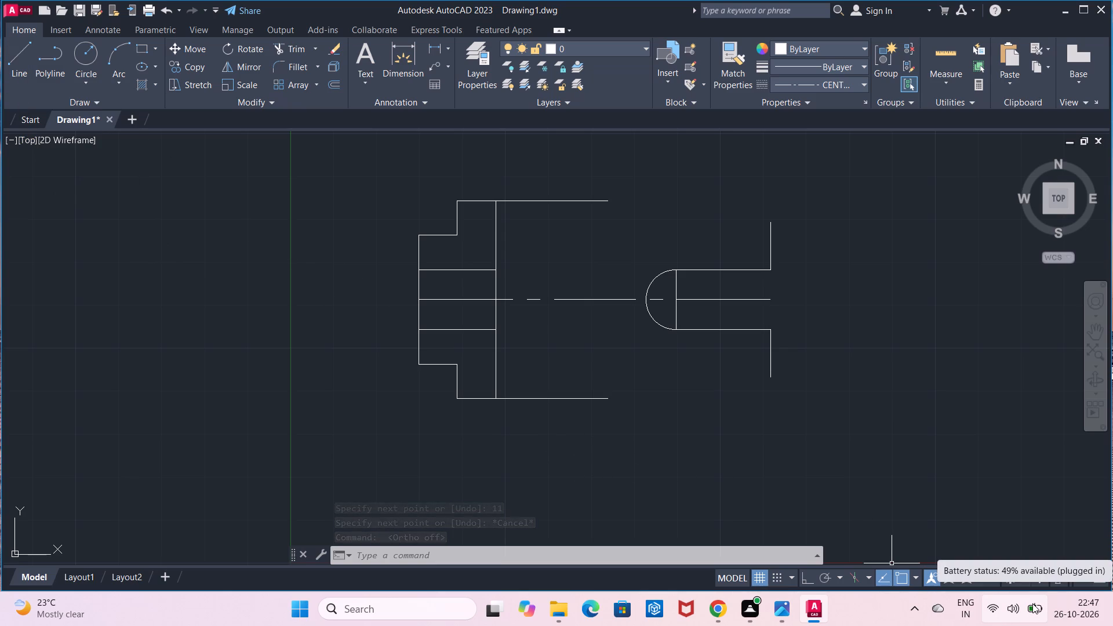
left_click(27, 82)
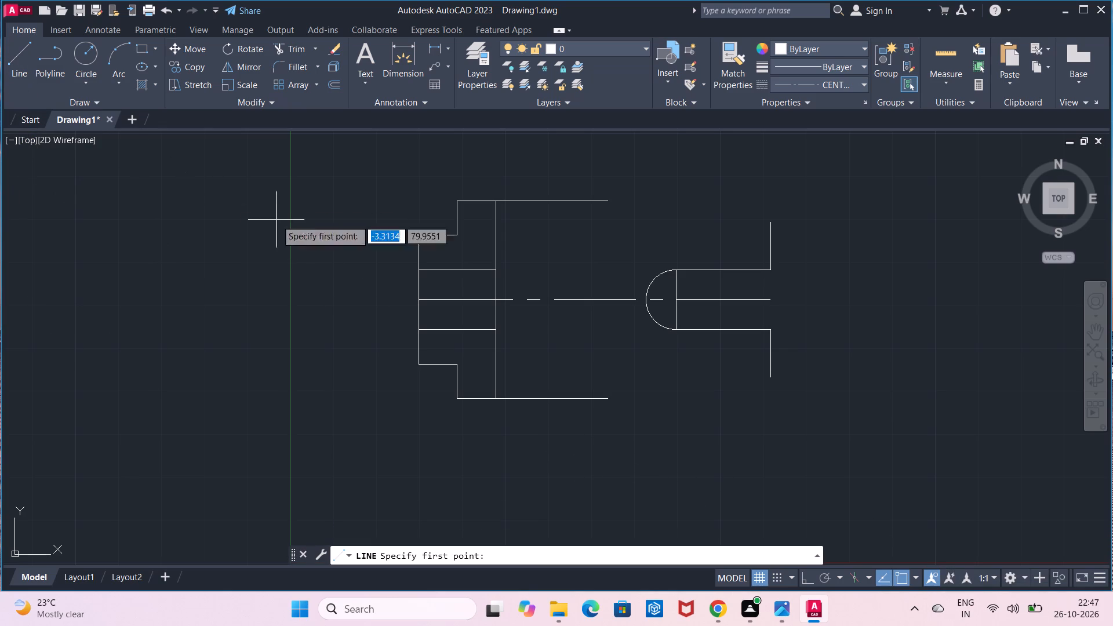
left_click(609, 205)
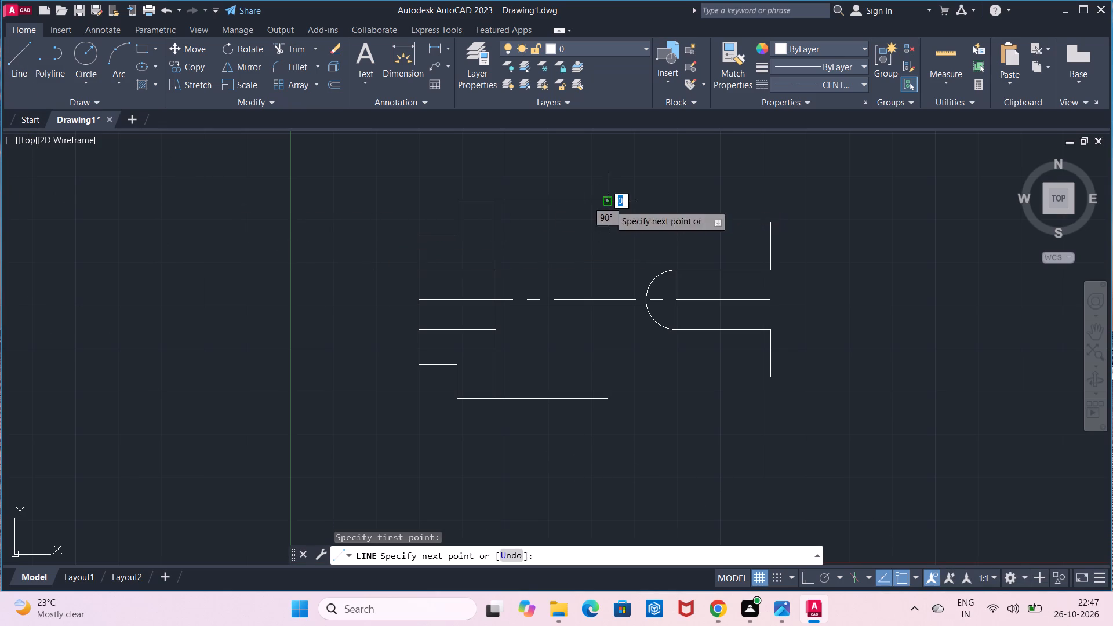
left_click(773, 221)
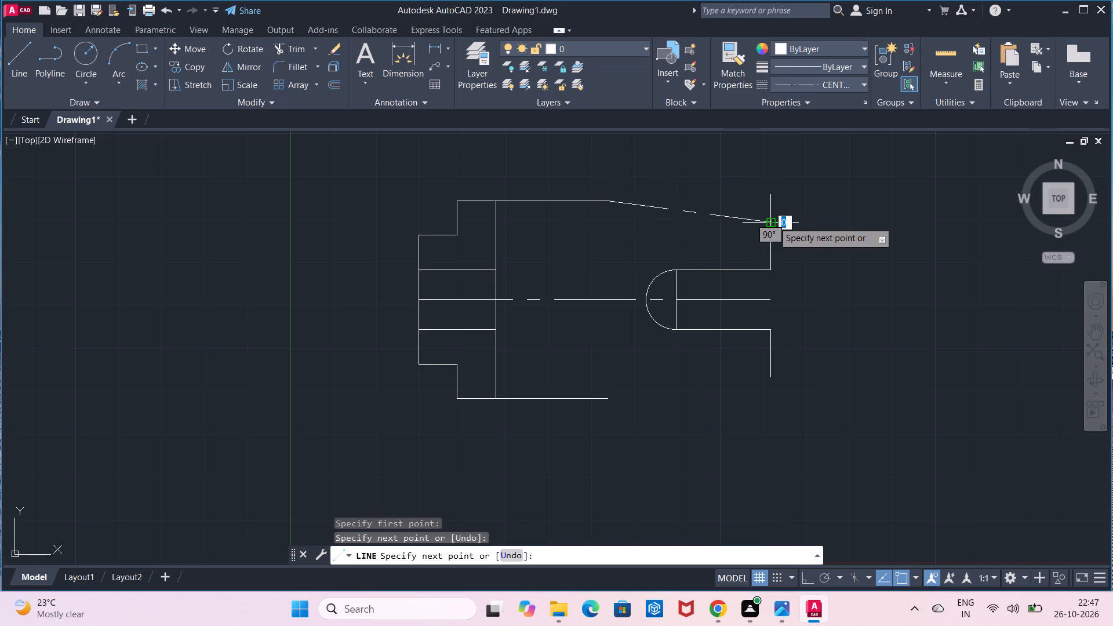
key("Escape")
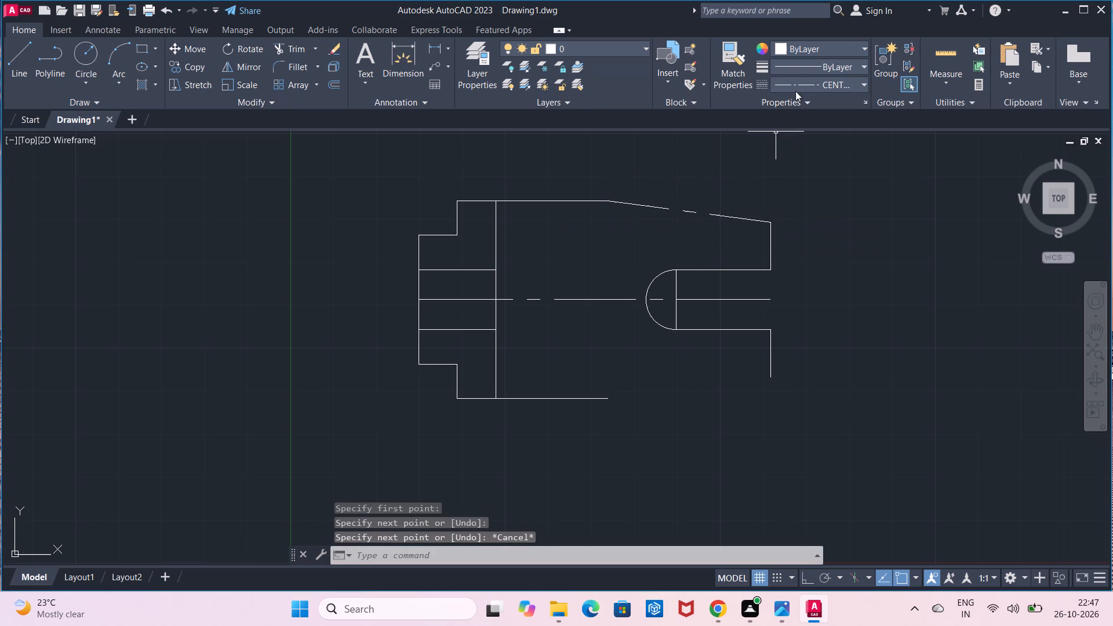
Set the current linetype to ByLayer and change the upper slanted line's linetype to ByLayer.
left_click(801, 79)
left_click(802, 101)
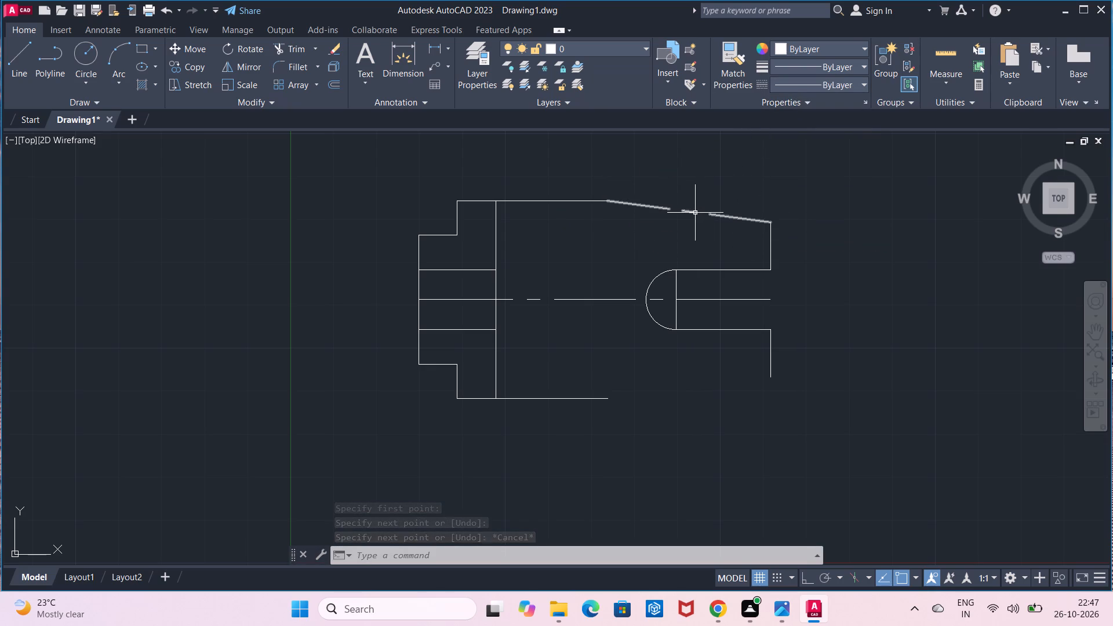
left_click(695, 213)
left_click(801, 86)
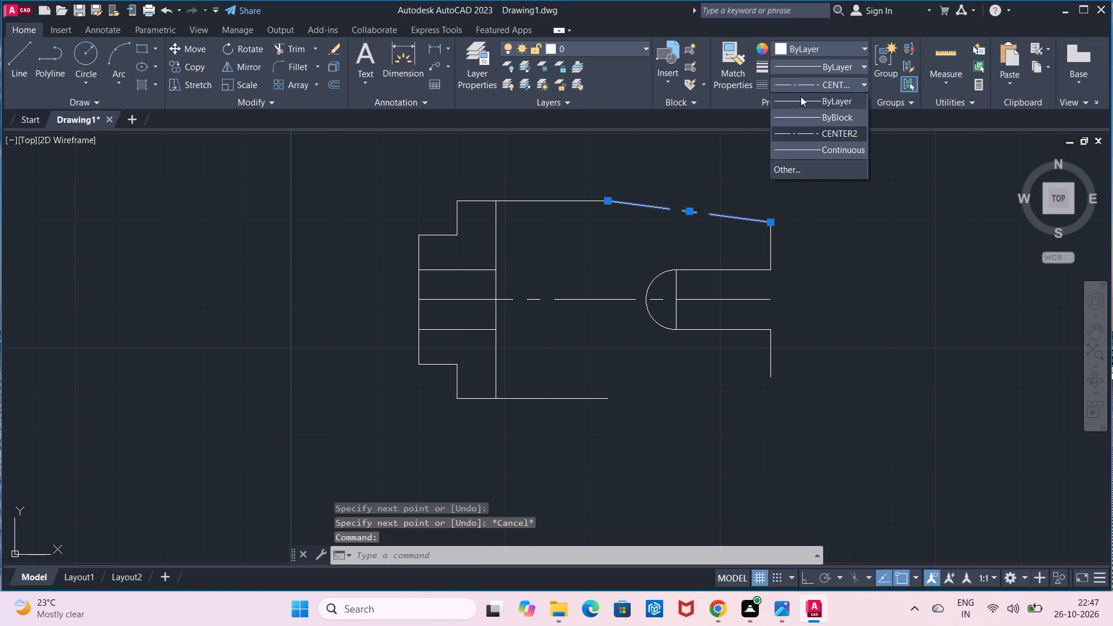
left_click(801, 98)
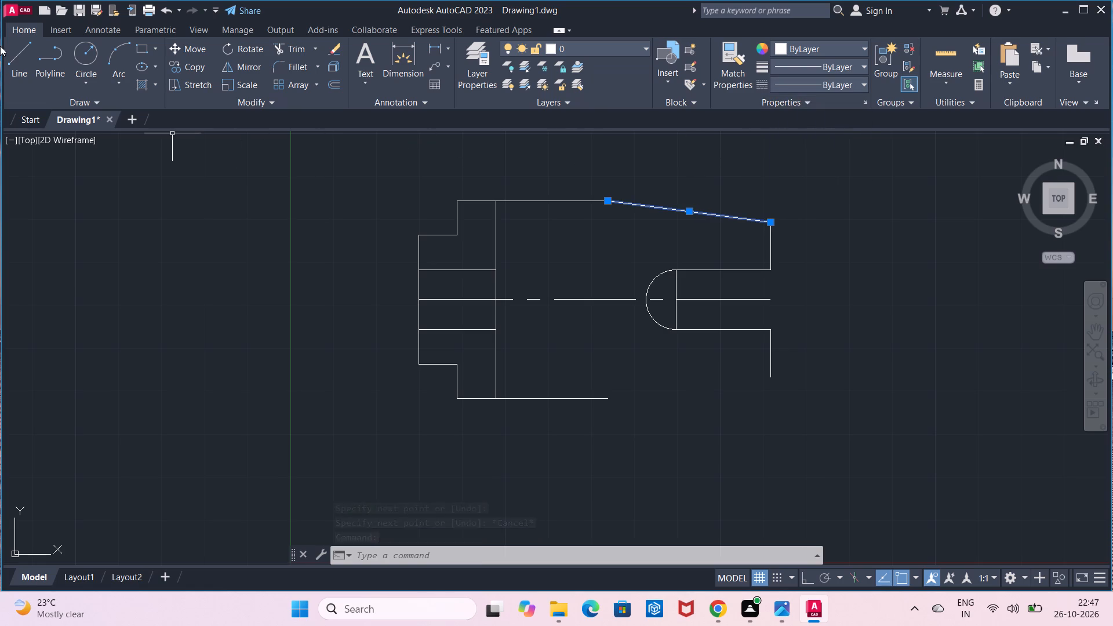
Draw a slanted line from the lower horizontal edge's open end to the bottom of the lower end edge.
left_click(16, 50)
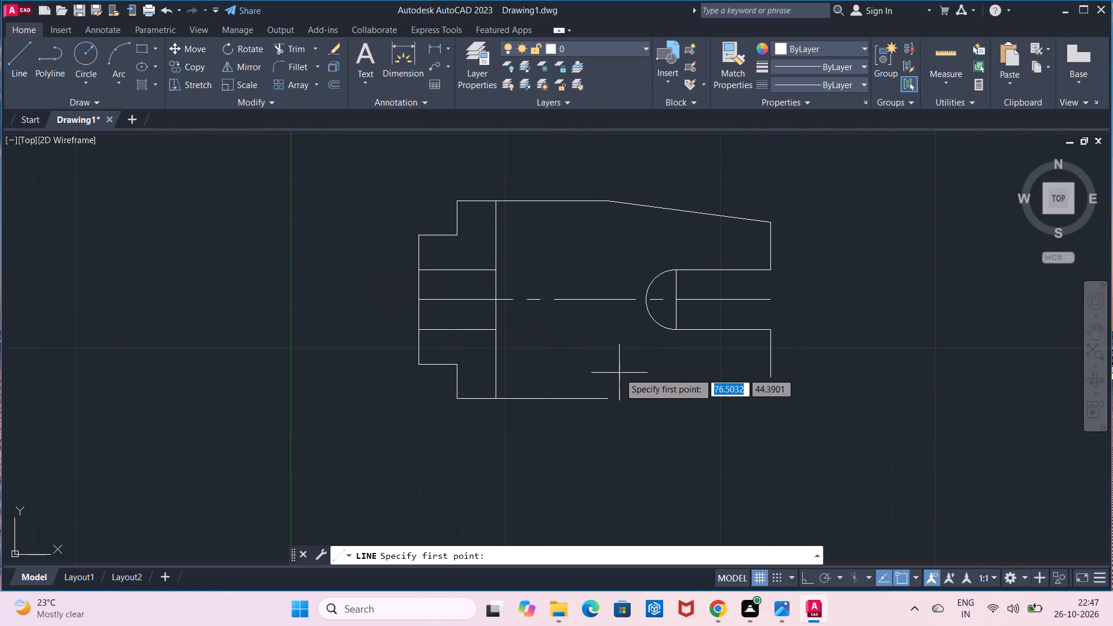
left_click(608, 397)
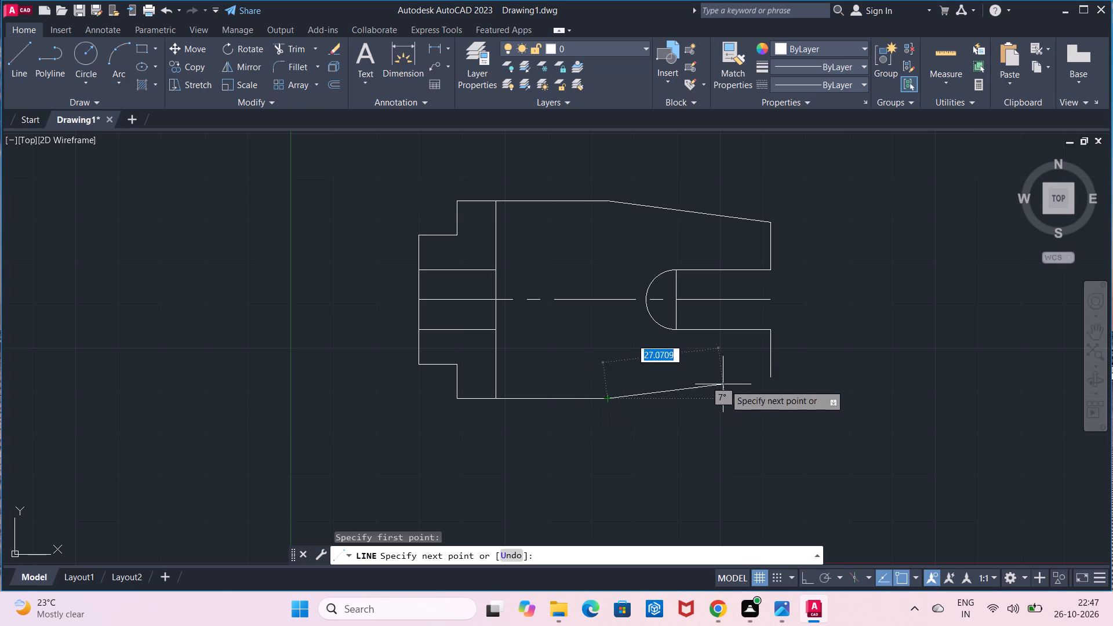
left_click(774, 380)
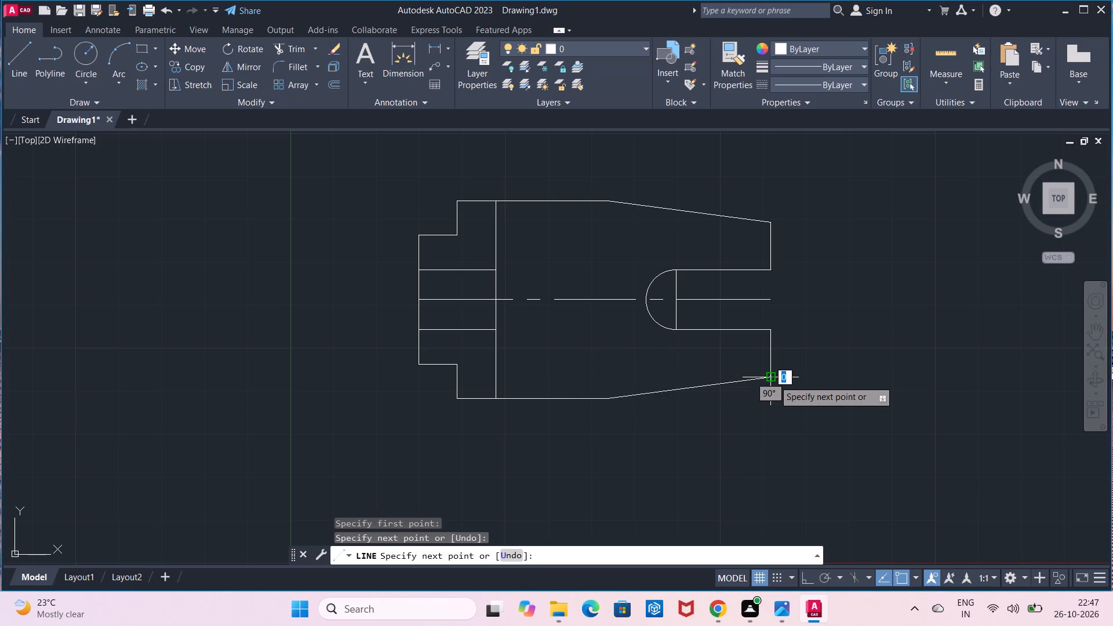
key("Escape")
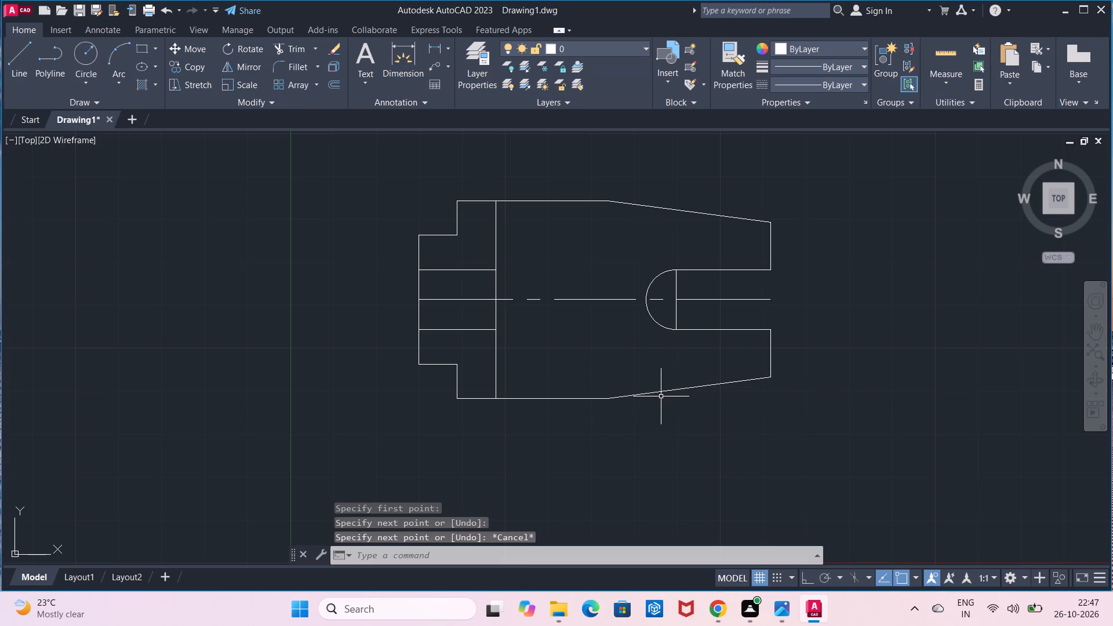
Move the entire slotted view upward by about 65 units to make room for another view below it.
scroll(661, 396, "down", 1)
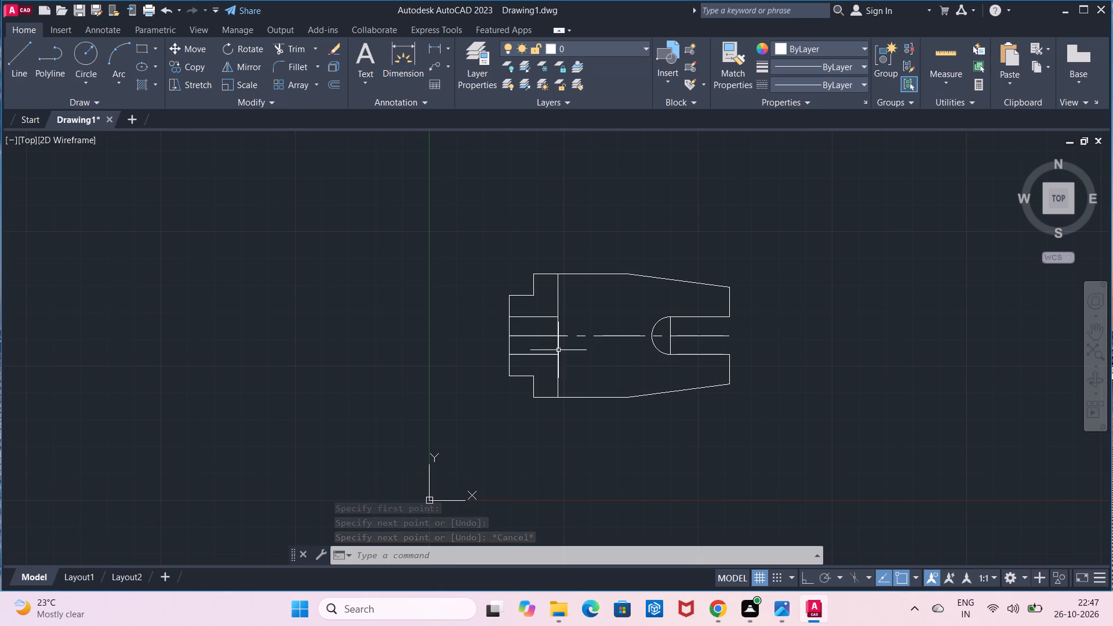
left_click(472, 235)
left_click(780, 435)
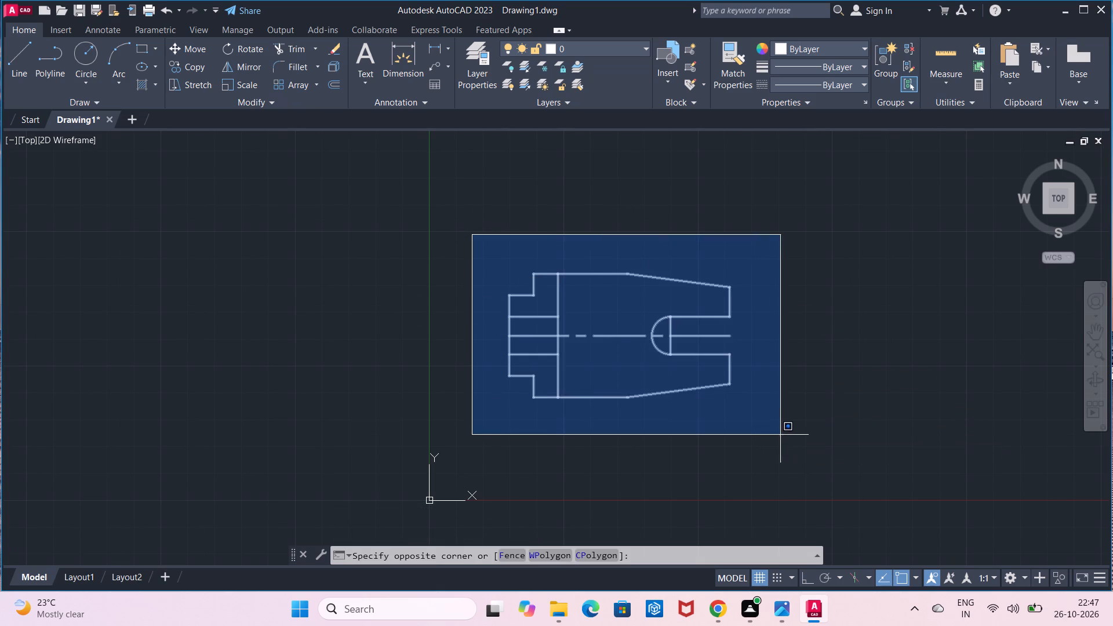
left_click(196, 54)
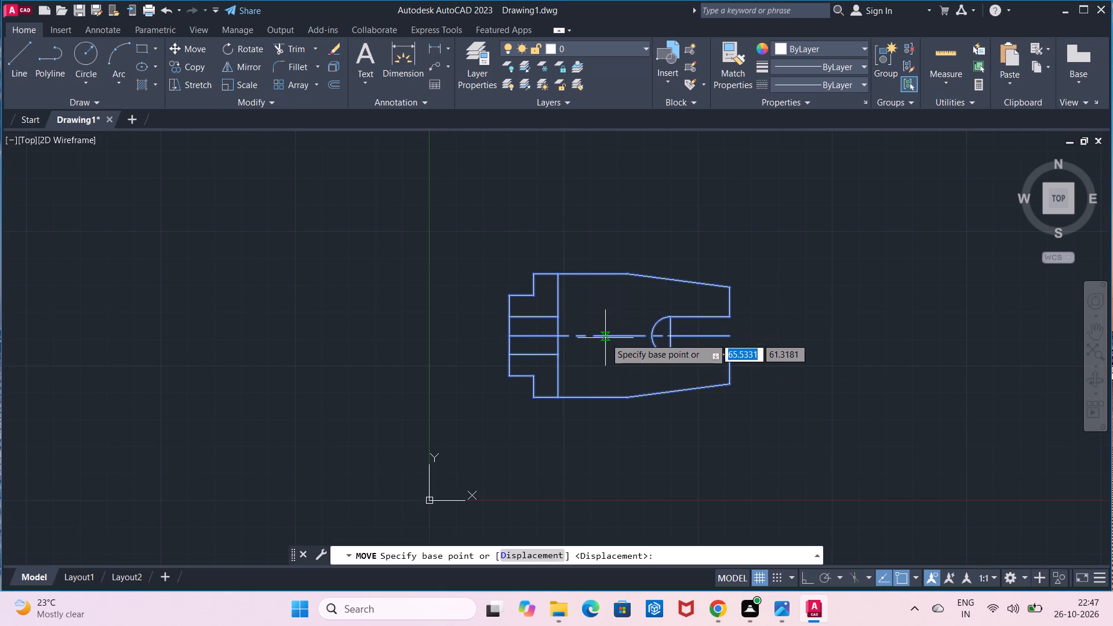
left_click(628, 322)
middle_click_drag(610, 270, 643, 362)
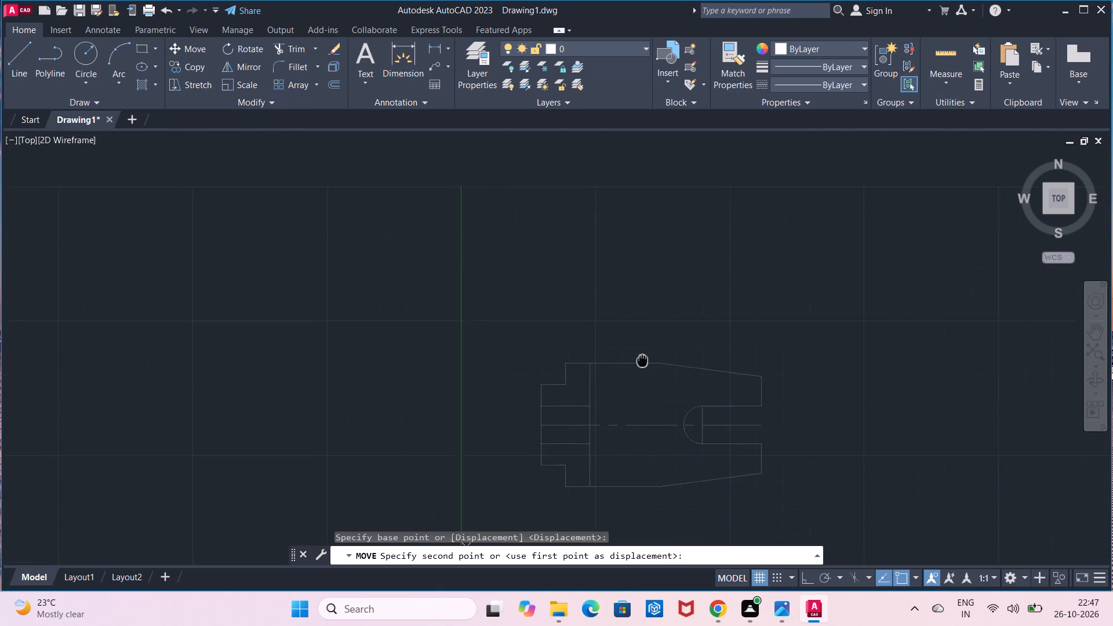
middle_click_drag(643, 362, 646, 381)
left_click(667, 259)
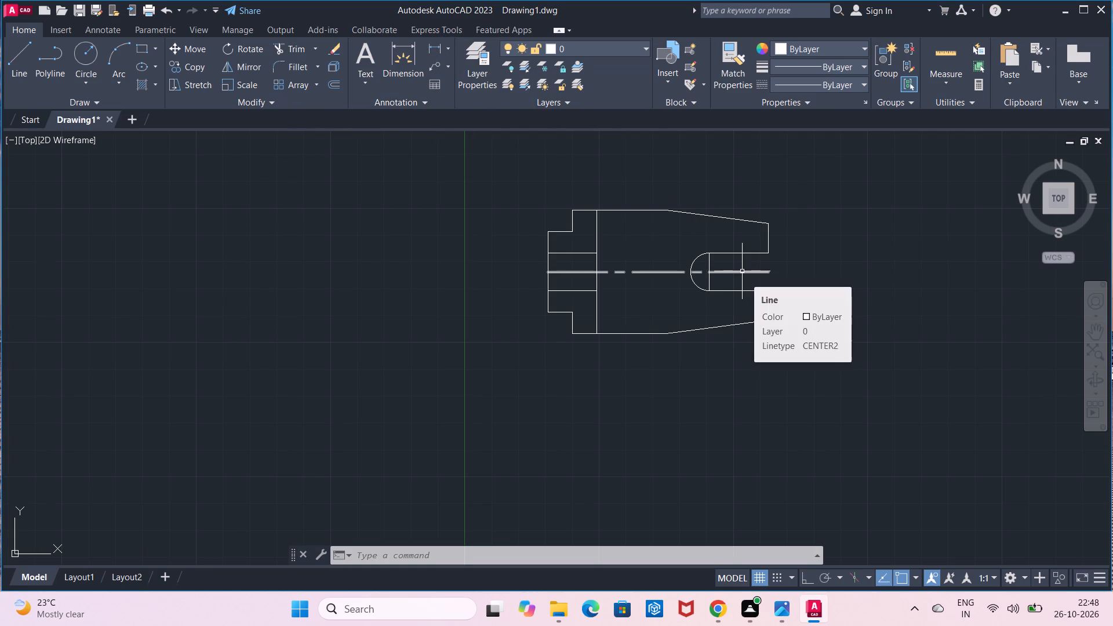
Measure the part's overall length along the centerline with a trial linear dimension.
scroll(742, 271, "up", 1)
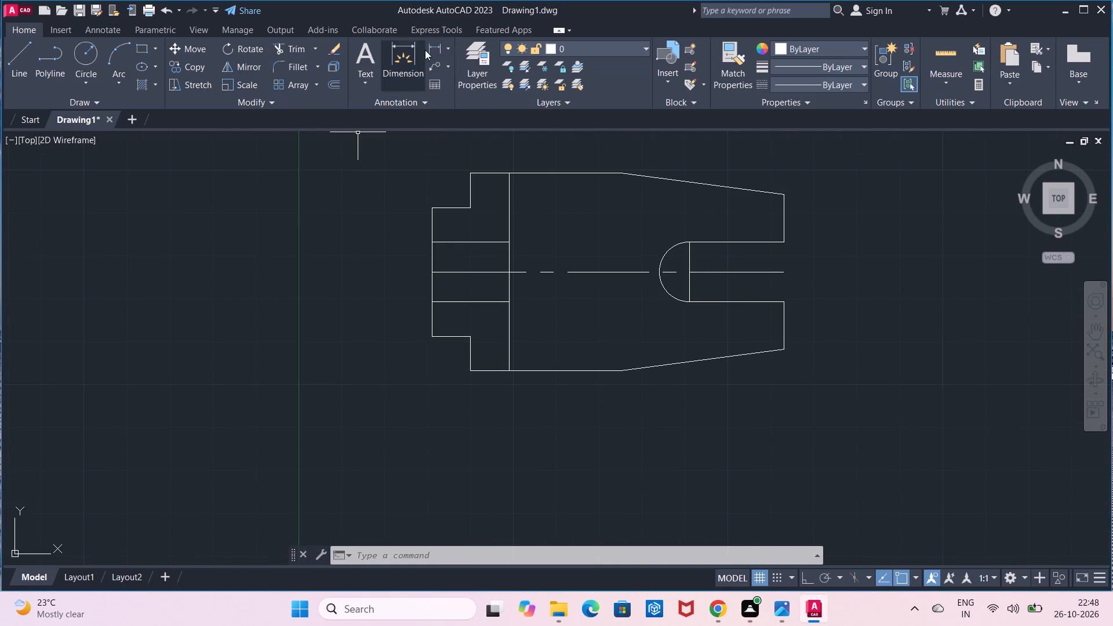
left_click(437, 43)
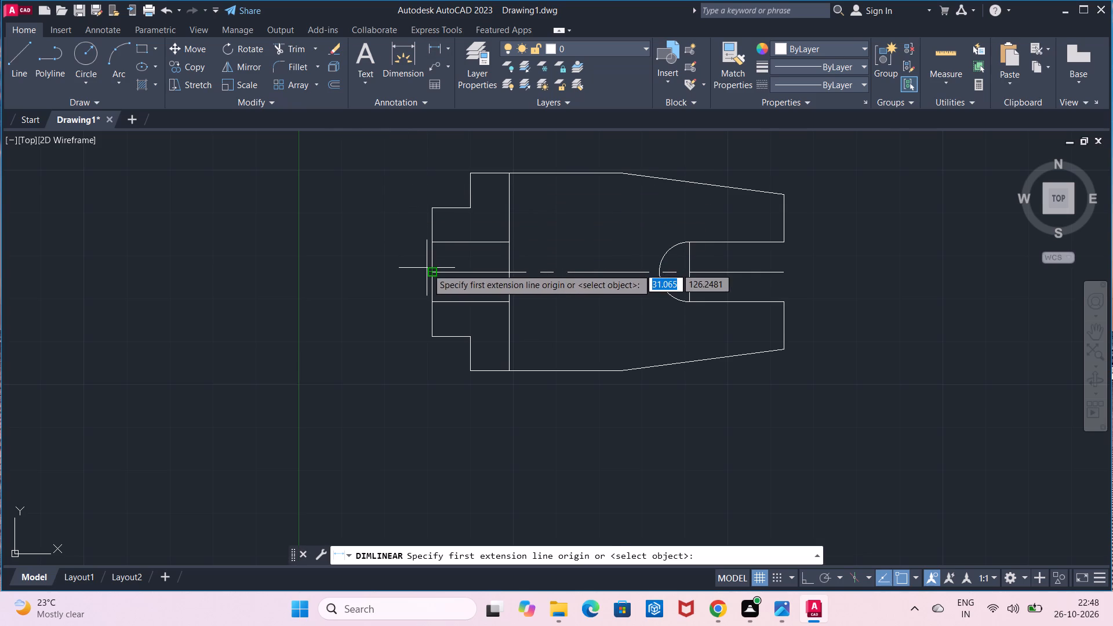
left_click(431, 273)
left_click(785, 272)
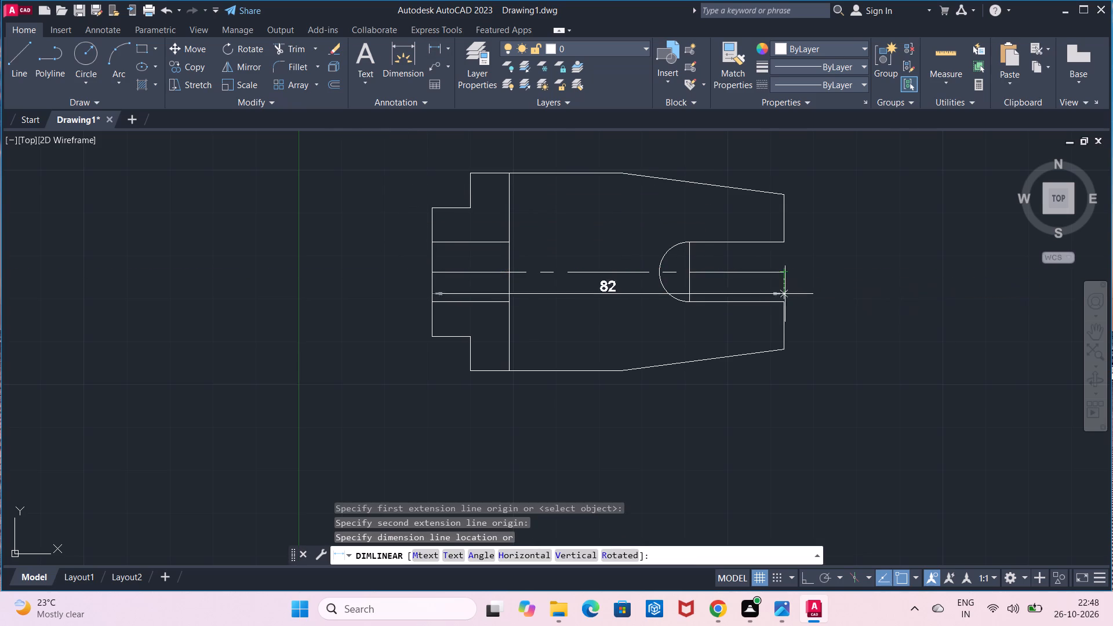
key("Escape")
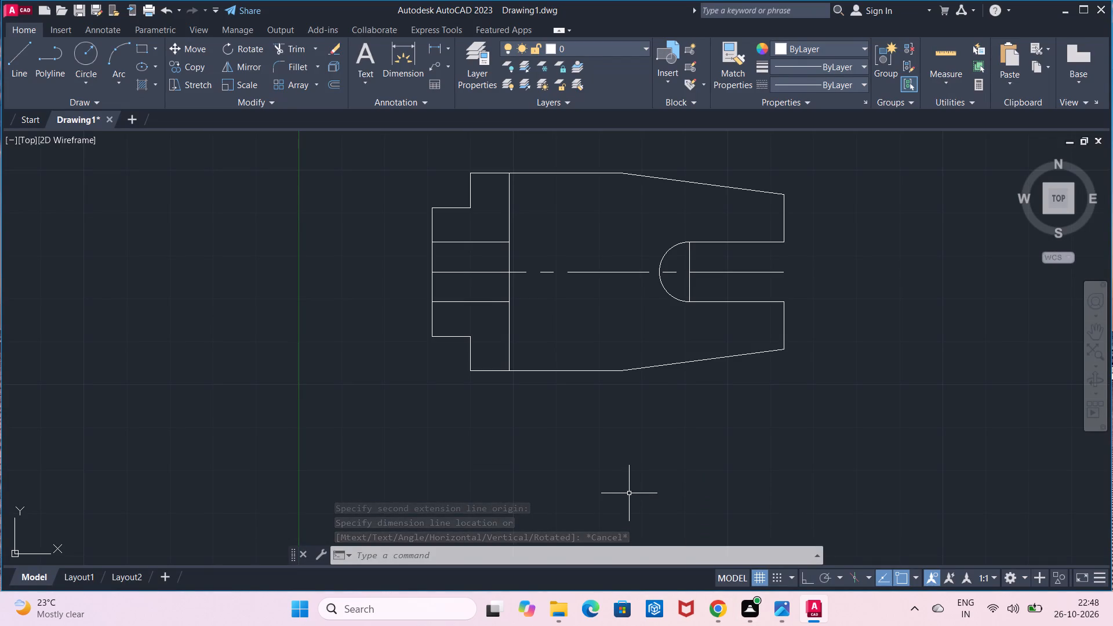
With Ortho on, draw a second outline below: 30 units down, 82 across to the right, and 14 up.
scroll(629, 493, "down", 1)
middle_click_drag(629, 493, 651, 322)
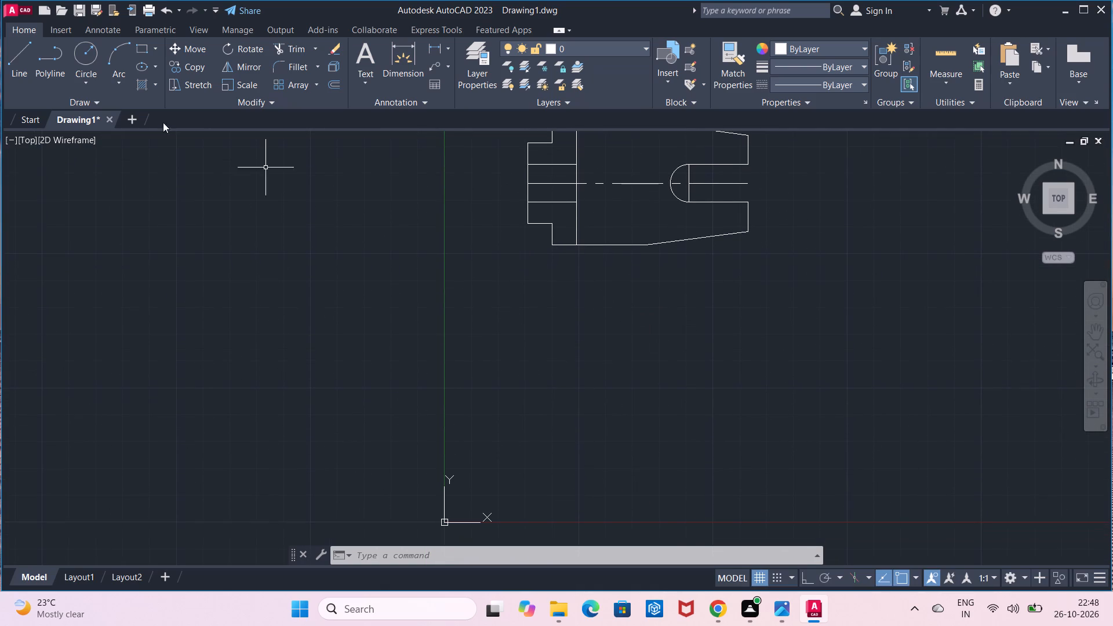
left_click(32, 67)
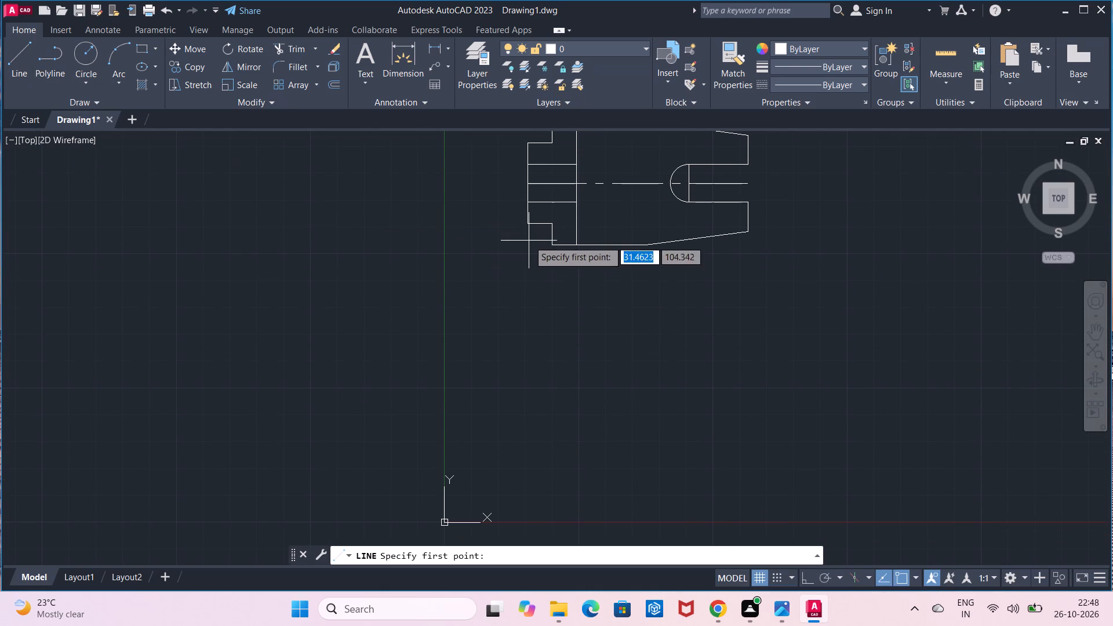
left_click(525, 356)
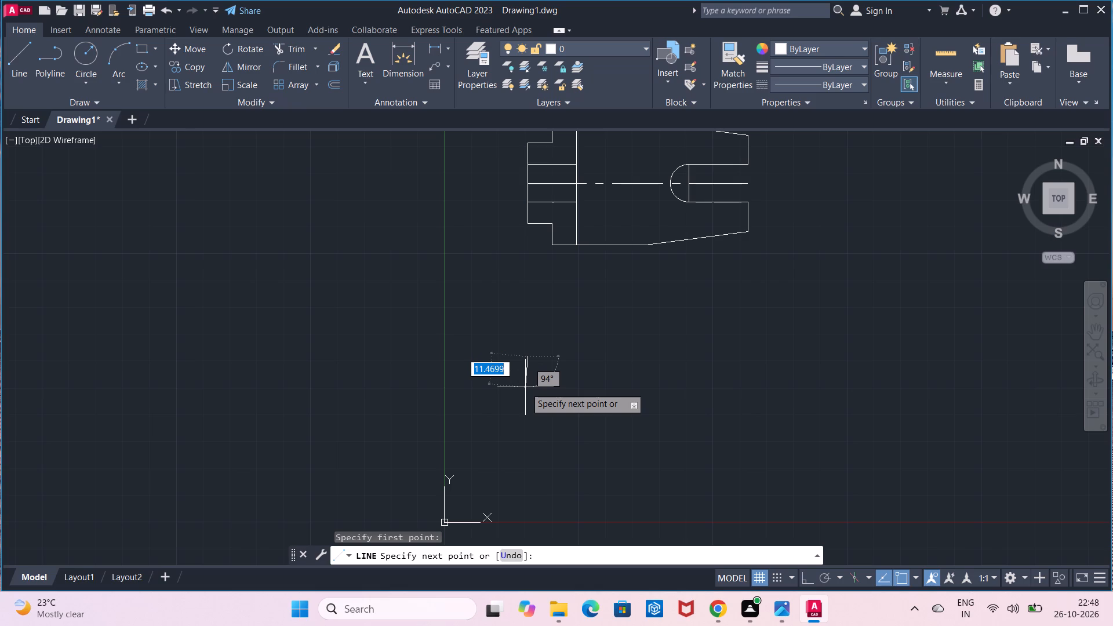
key("F8")
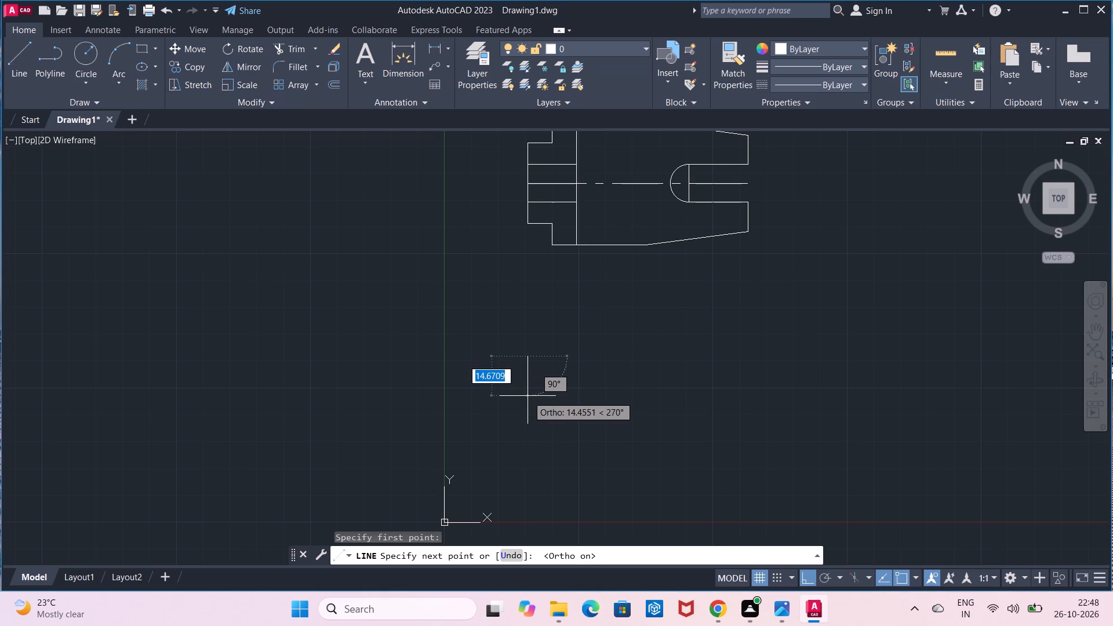
key("3")
key("0")
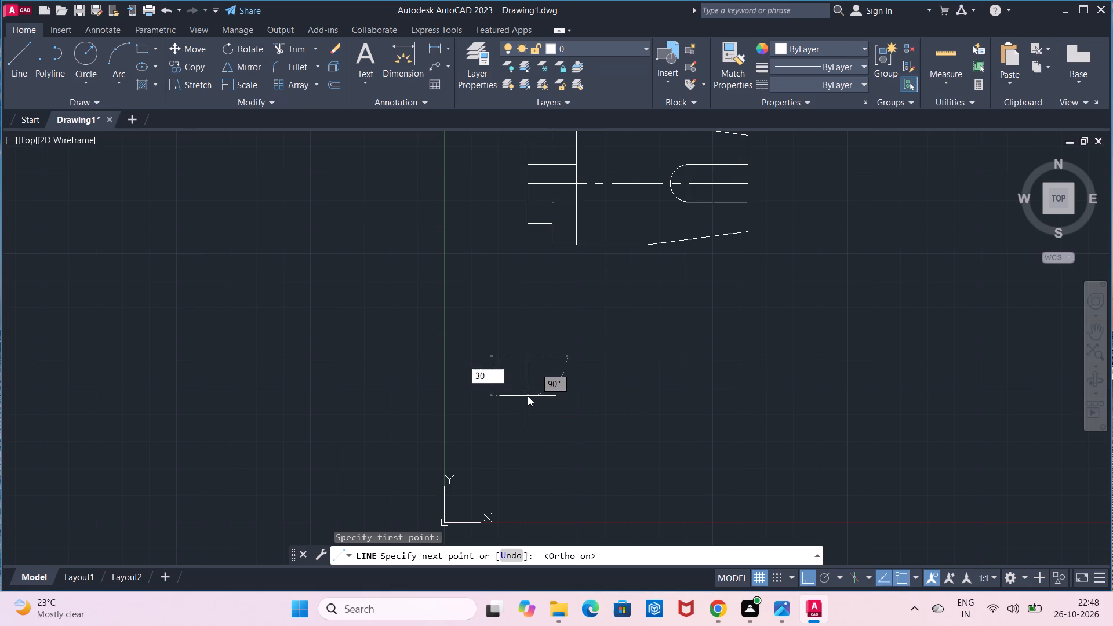
key("Return")
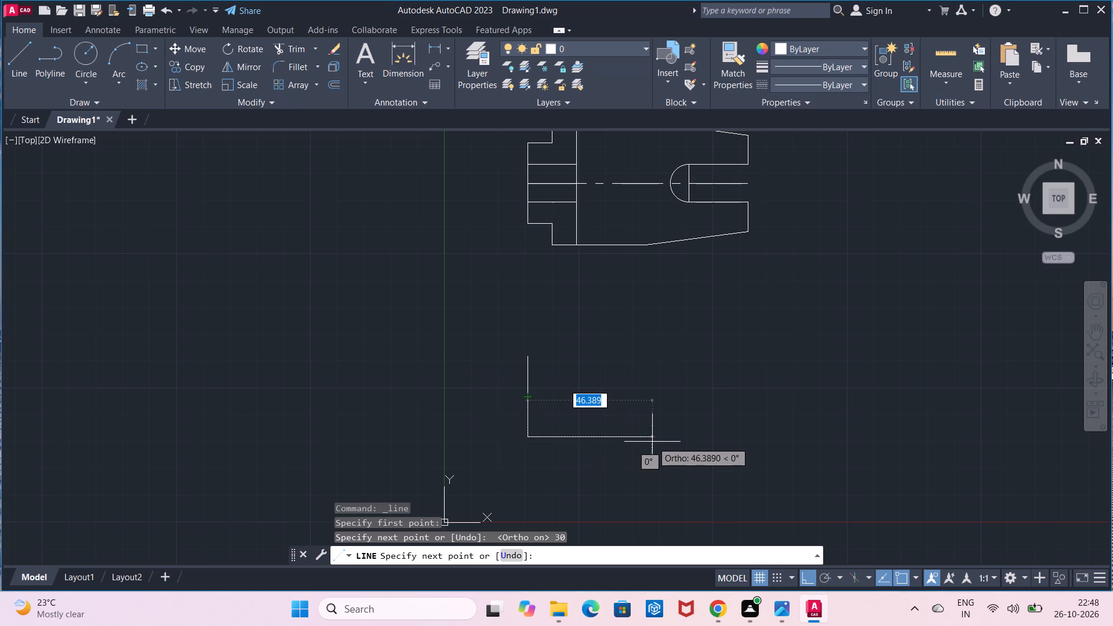
type("82")
key("Return")
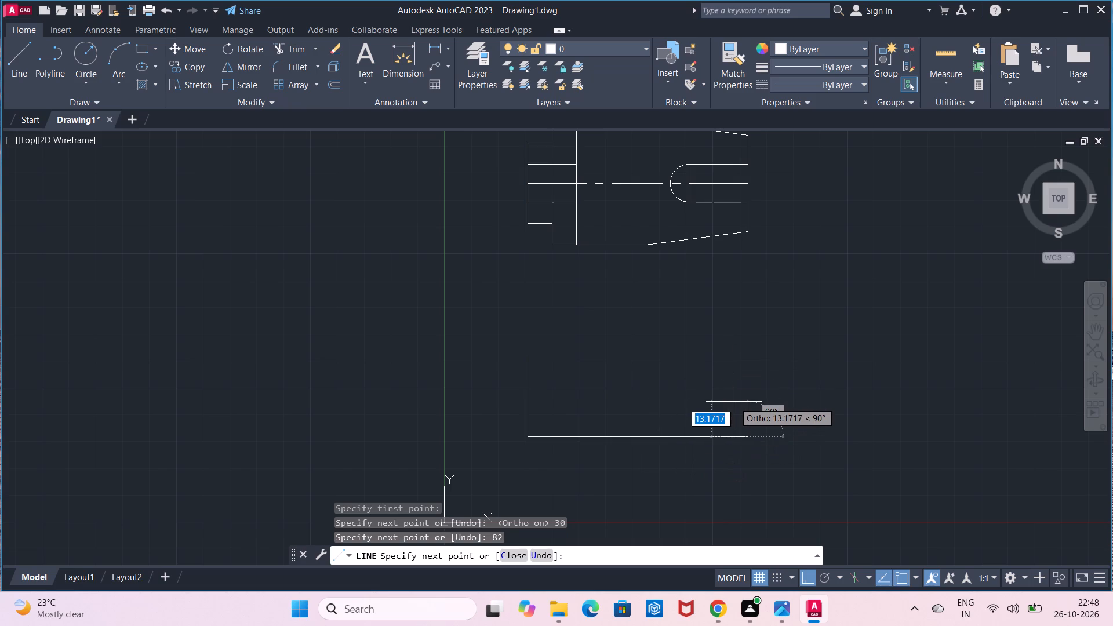
type("14")
key("Return")
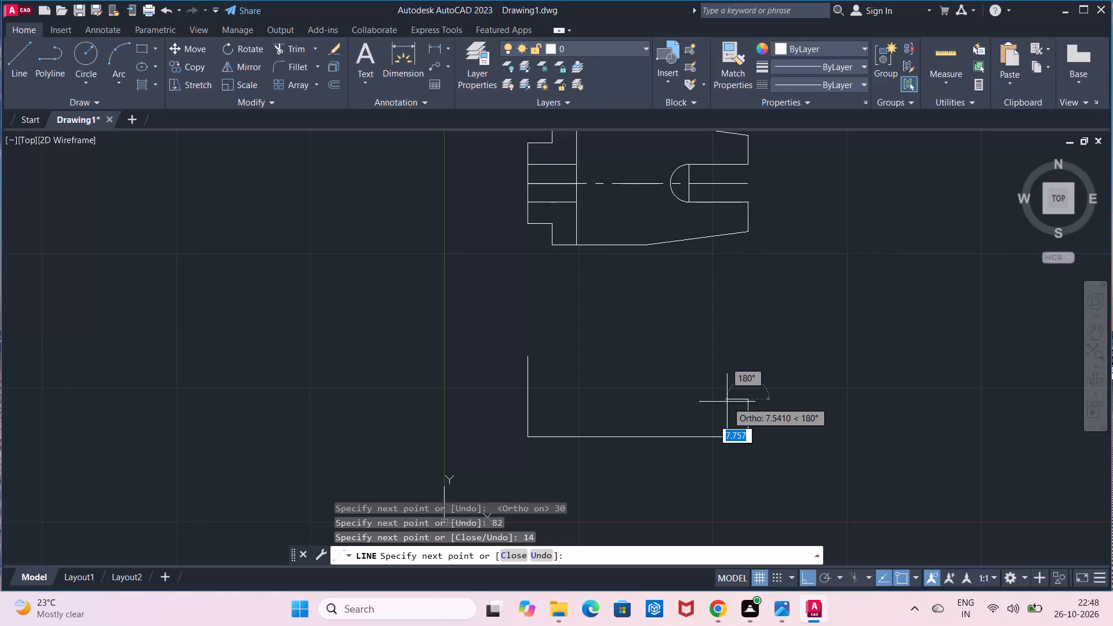
key("Escape")
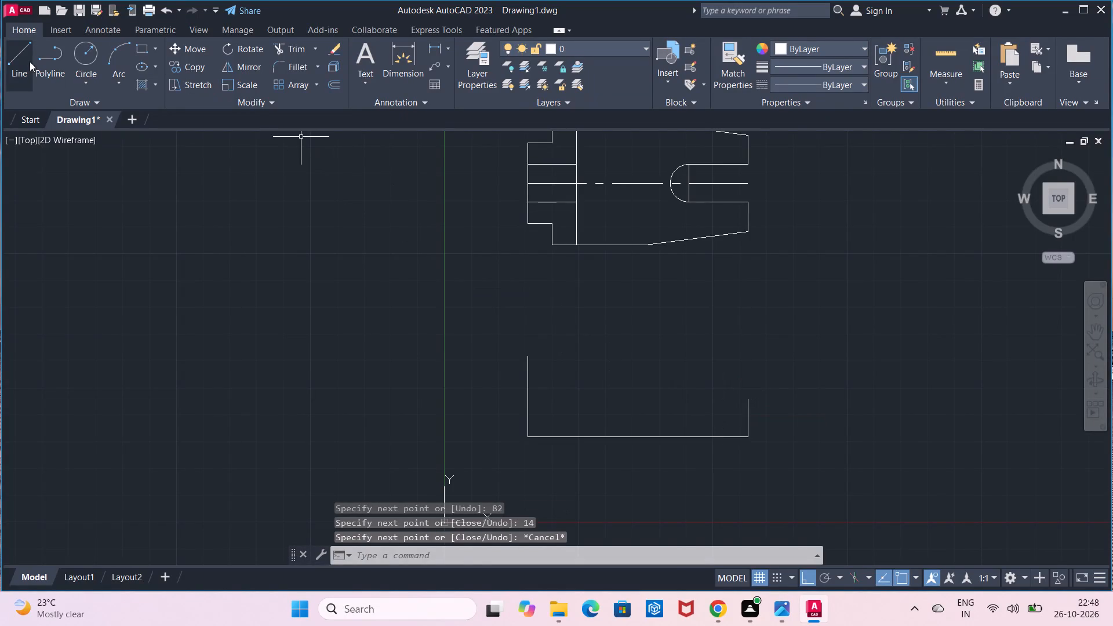
Draw an 18-unit horizontal line to the right from the top of the second outline's 30-unit edge.
left_click(30, 61)
left_click(532, 359)
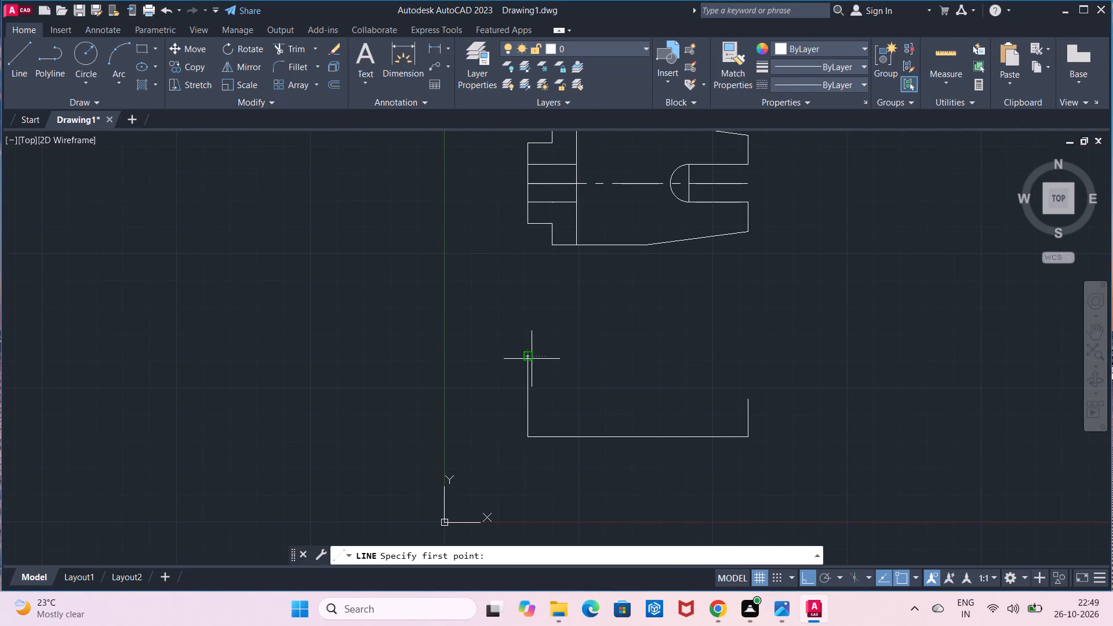
type("18")
key("Return")
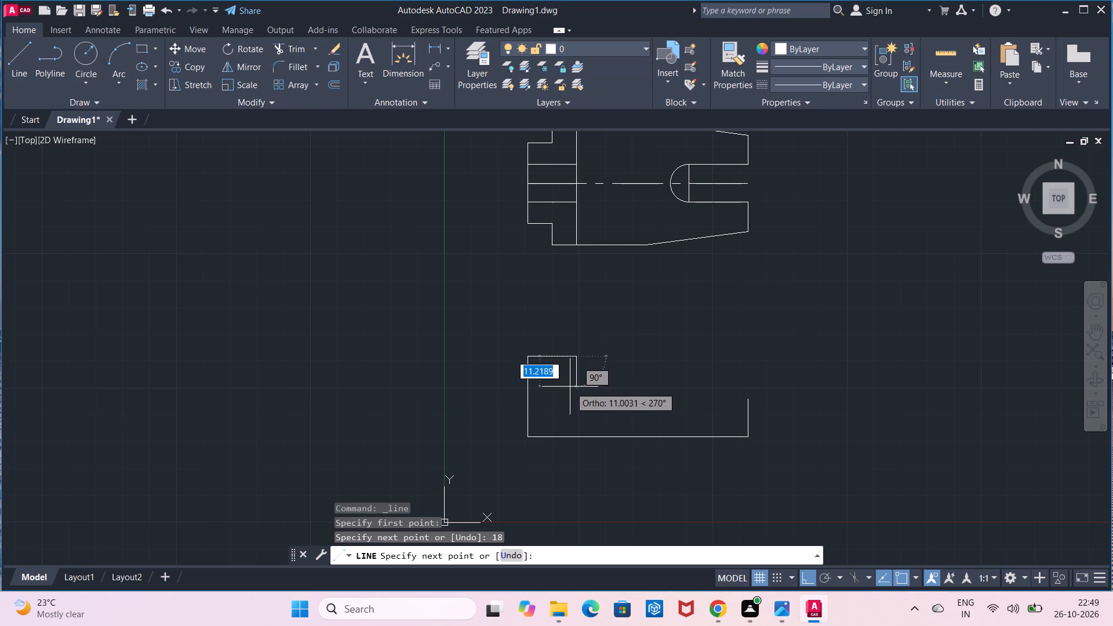
key("Escape")
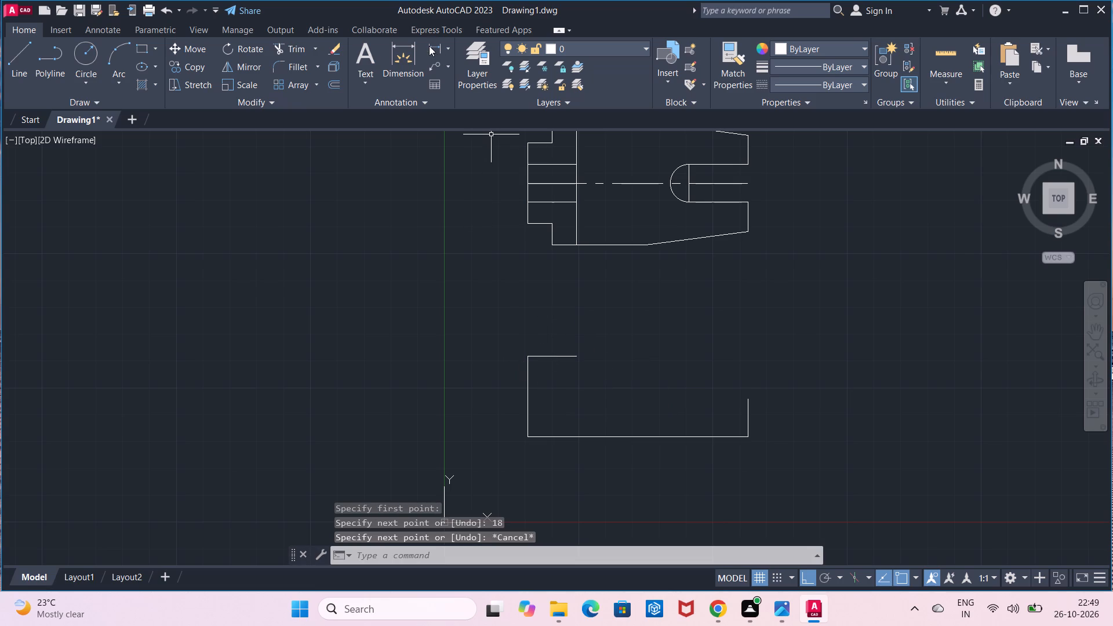
Measure the front view's short top edge with a trial linear dimension.
left_click_drag(429, 46, 434, 74)
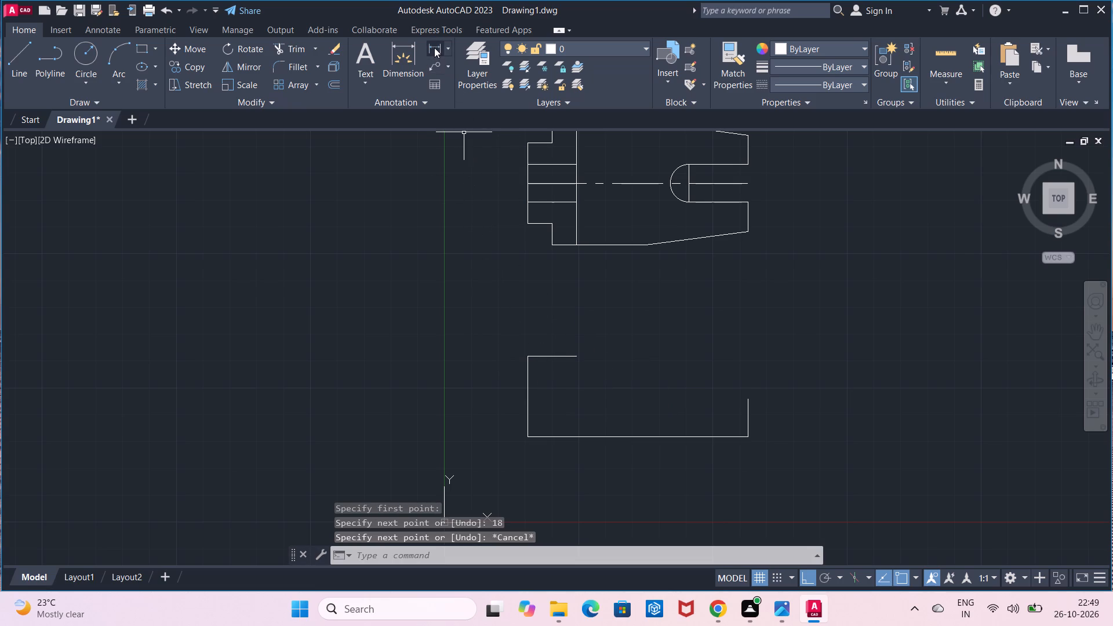
left_click(434, 48)
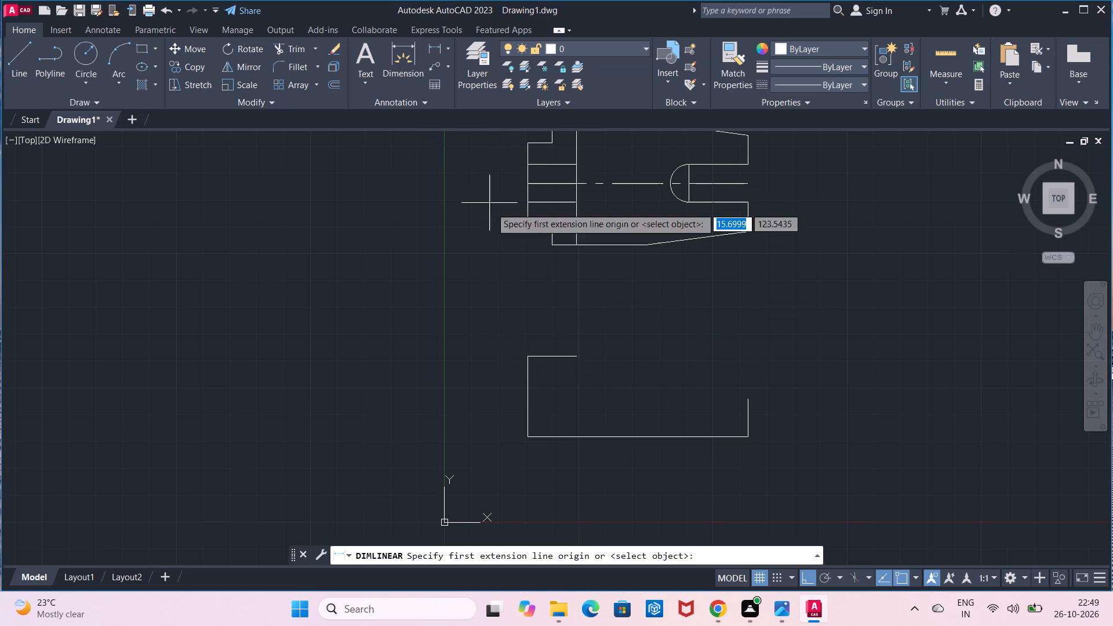
left_click(529, 354)
left_click(573, 356)
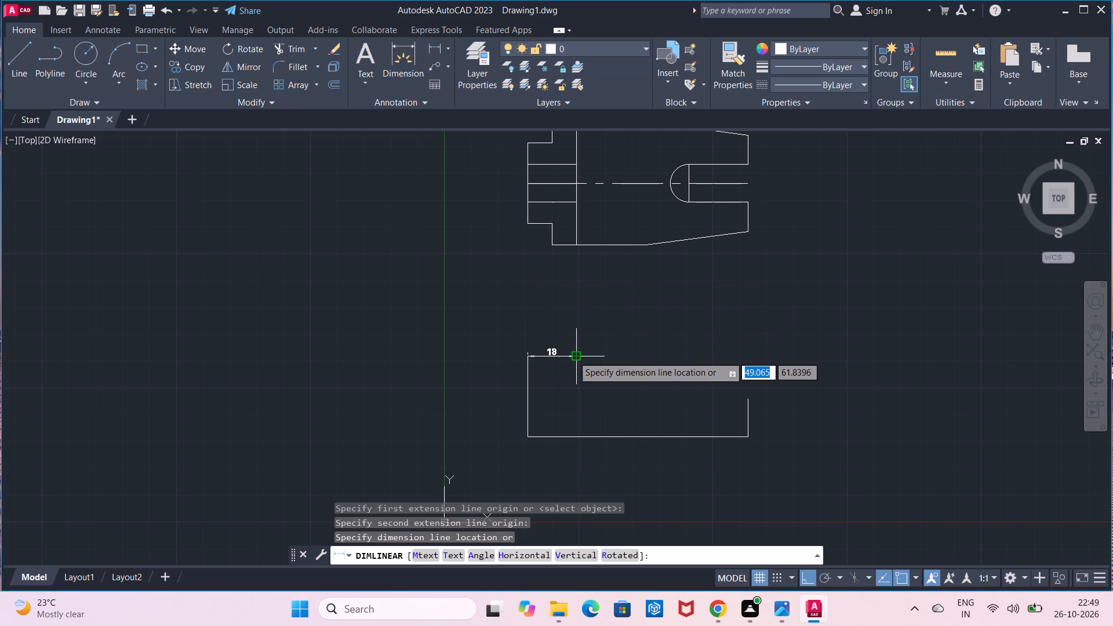
key("Escape")
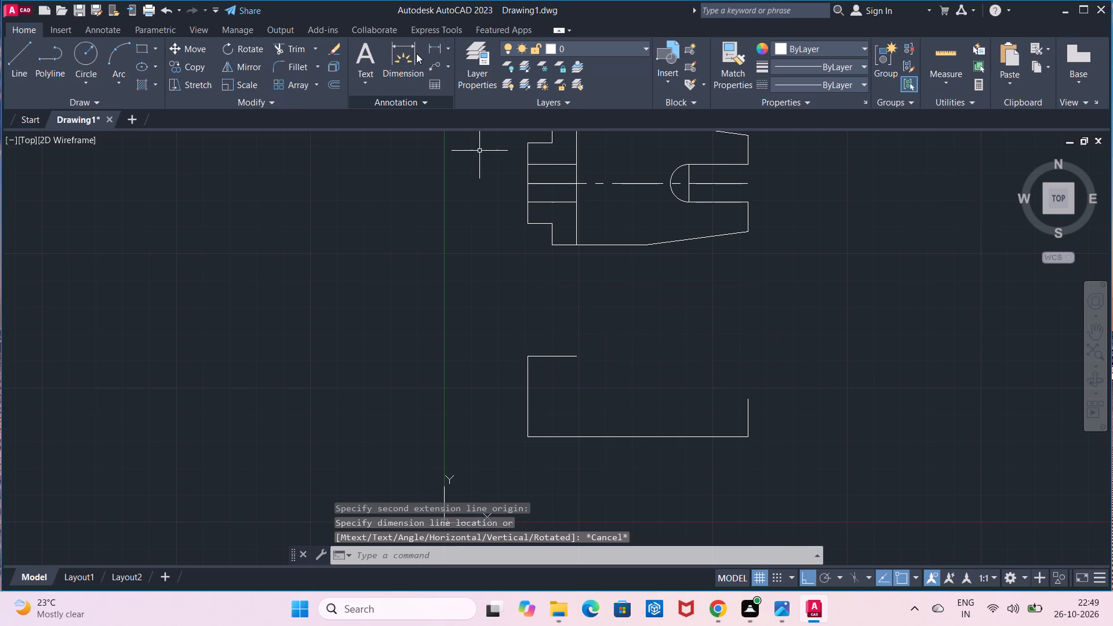
Measure the height of the front view's right edge with trial linear dimensions.
left_click(431, 43)
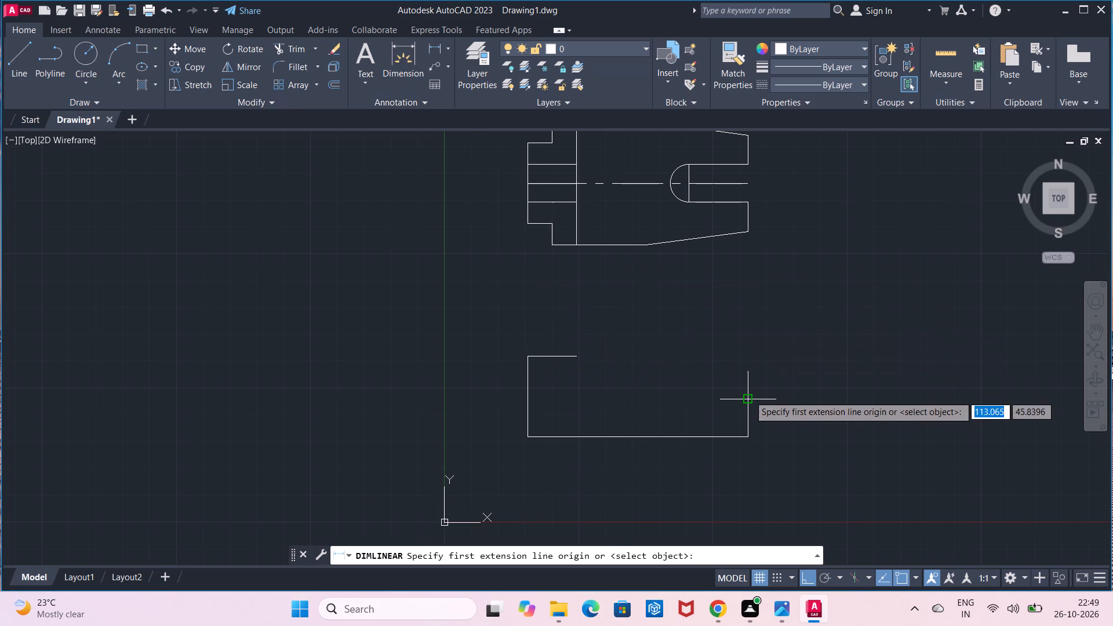
left_click(749, 395)
left_click(754, 443)
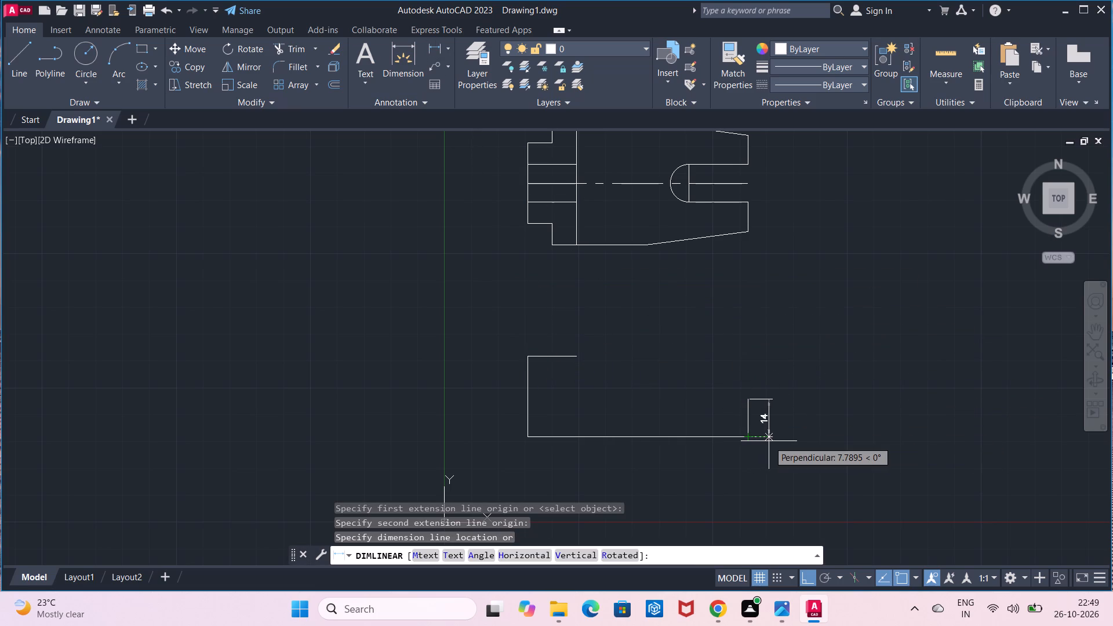
key("Escape")
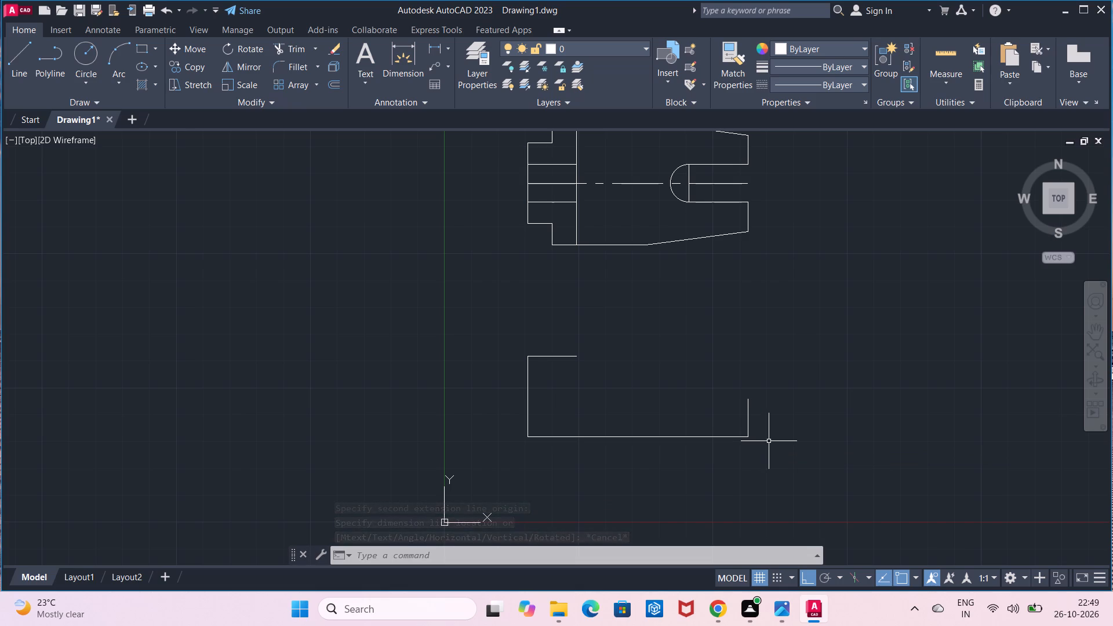
left_click(437, 55)
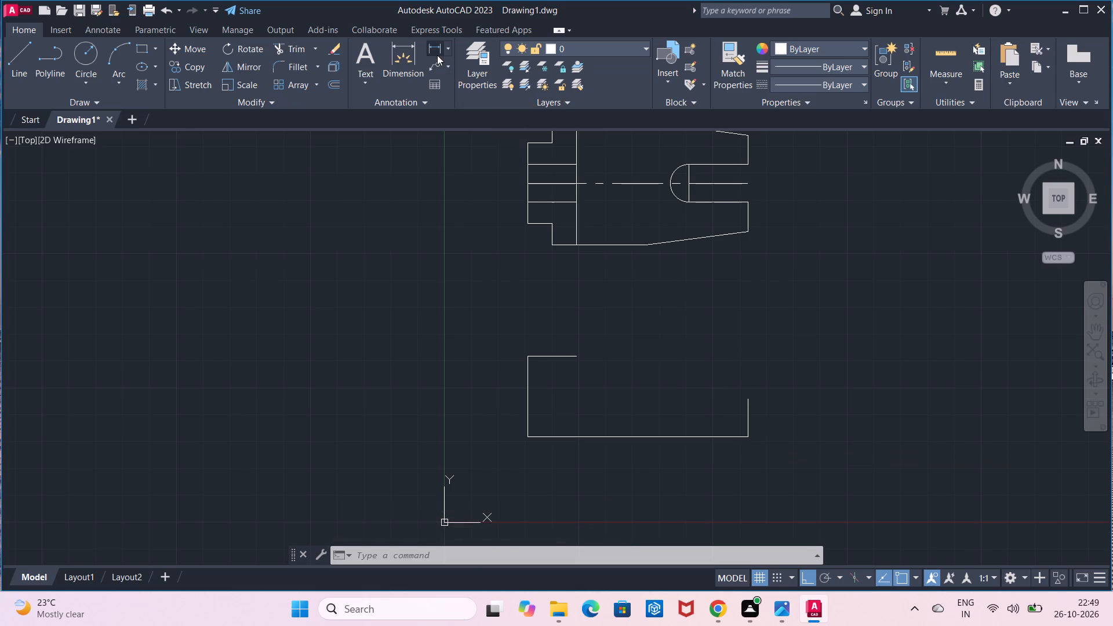
left_click(750, 400)
left_click(748, 432)
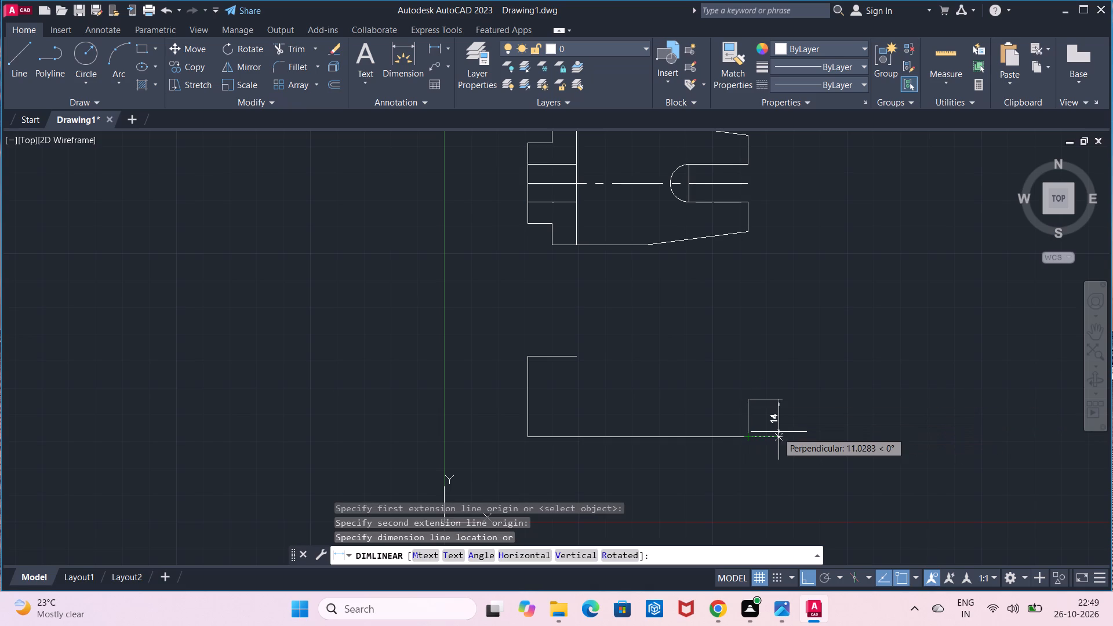
key("Escape")
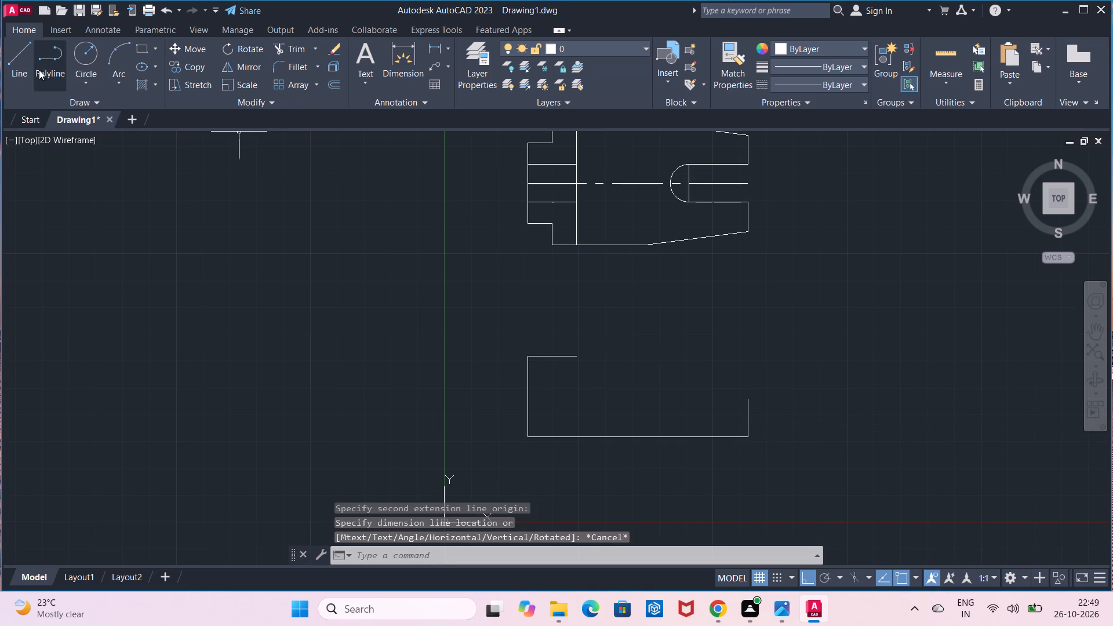
Close the front view outline with a line 16 units down from the short top edge, continuing horizontally to the right edge's upper end.
left_click(21, 64)
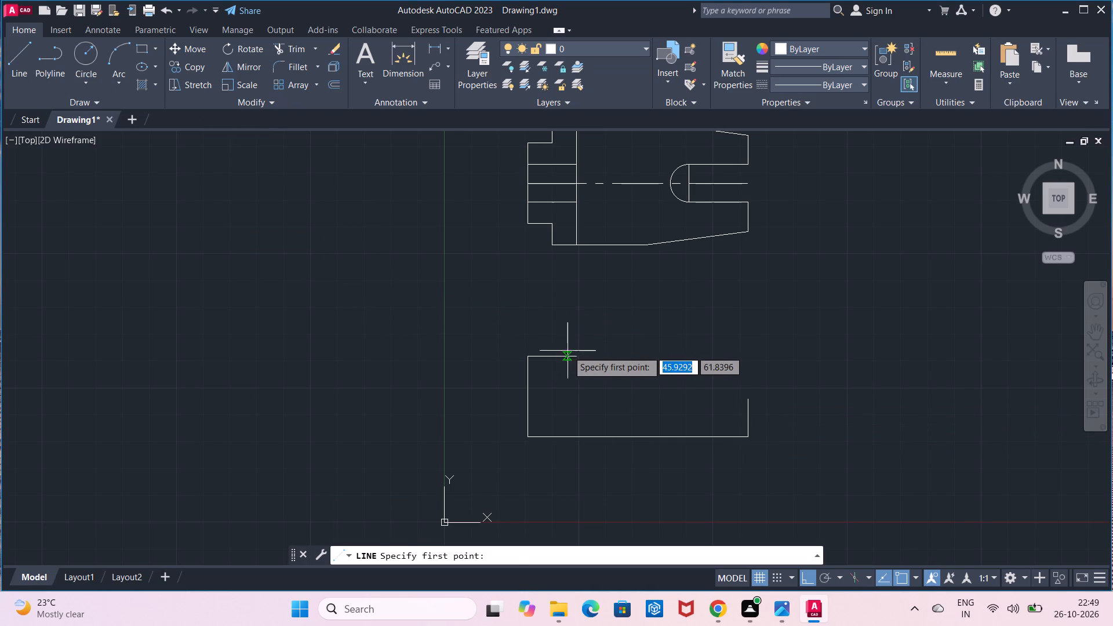
left_click(577, 356)
type("16")
key("Return")
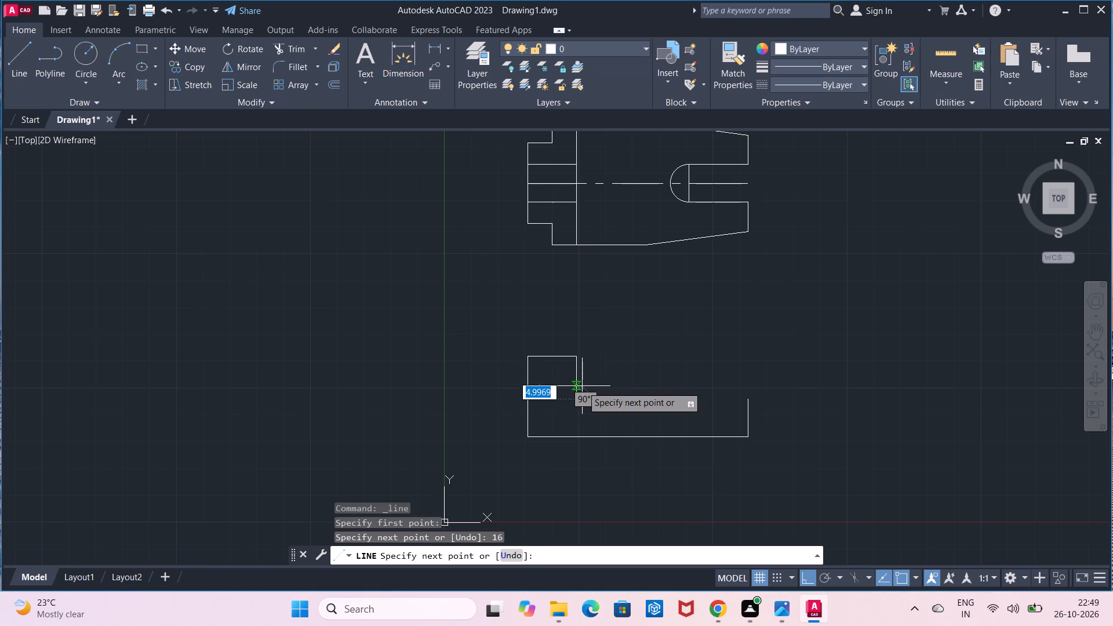
left_click(745, 396)
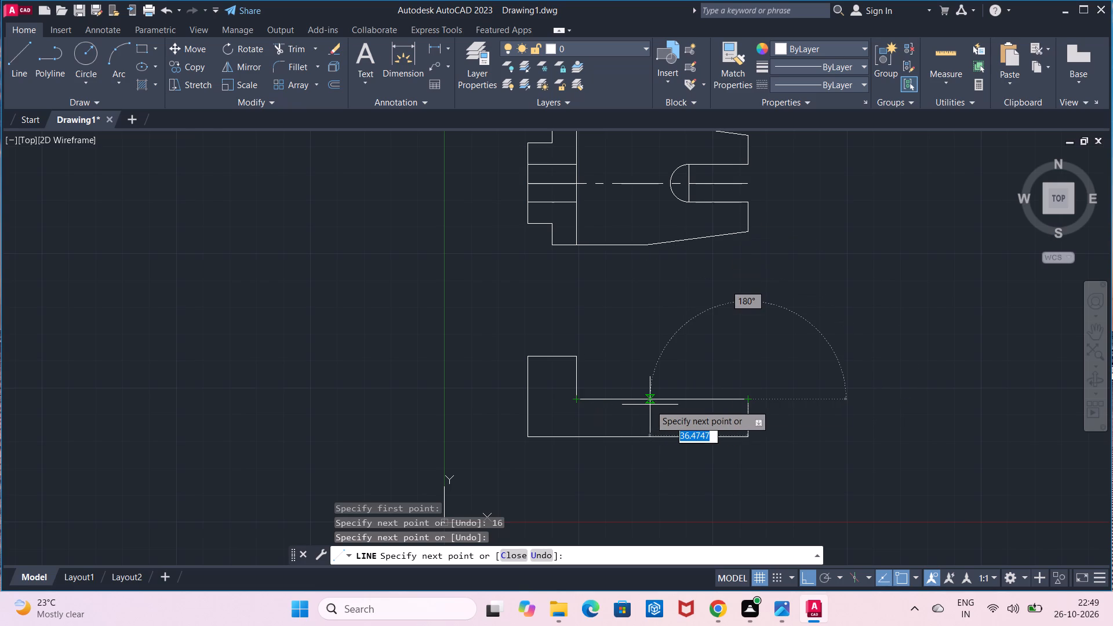
key("Escape")
Draw a vertical line across the front view's lower arm, aligned with the corner where the top view's taper starts.
left_click(20, 70)
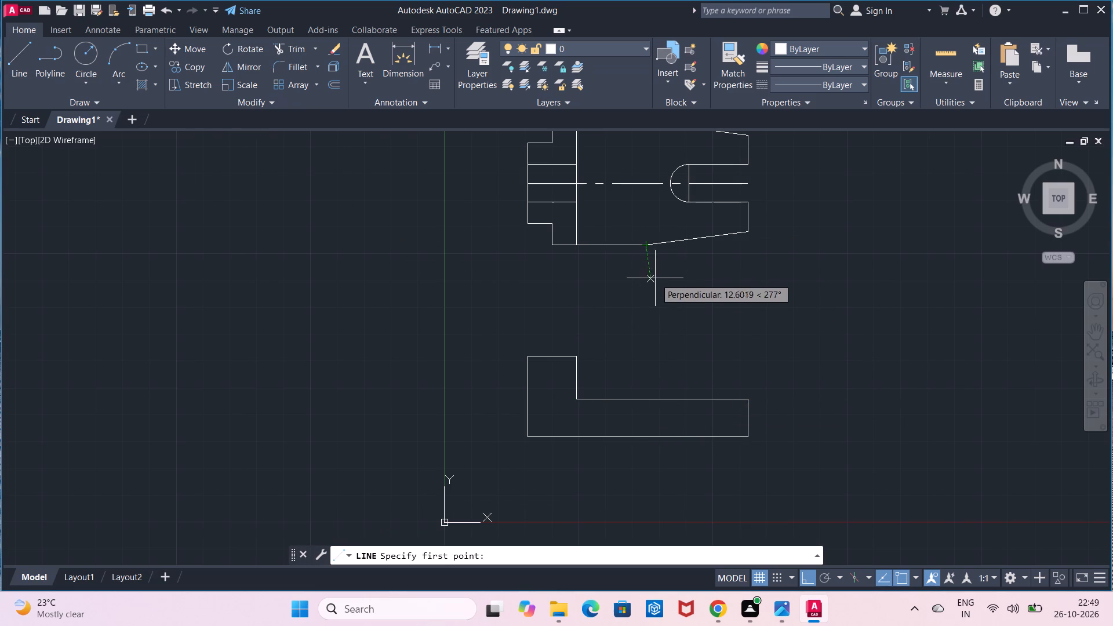
key("Escape")
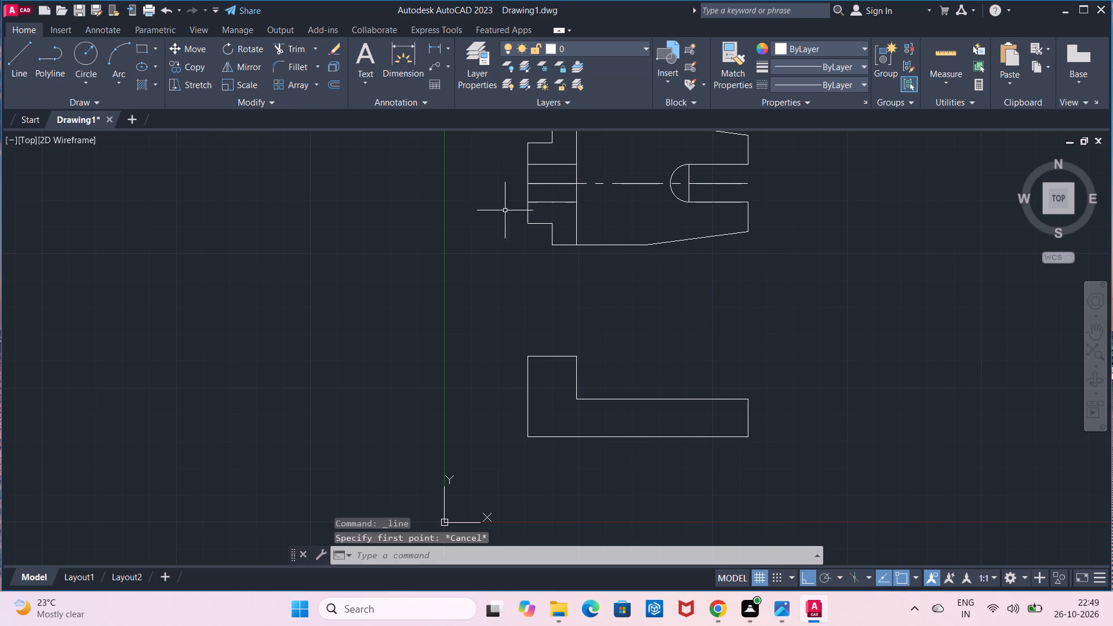
left_click(24, 60)
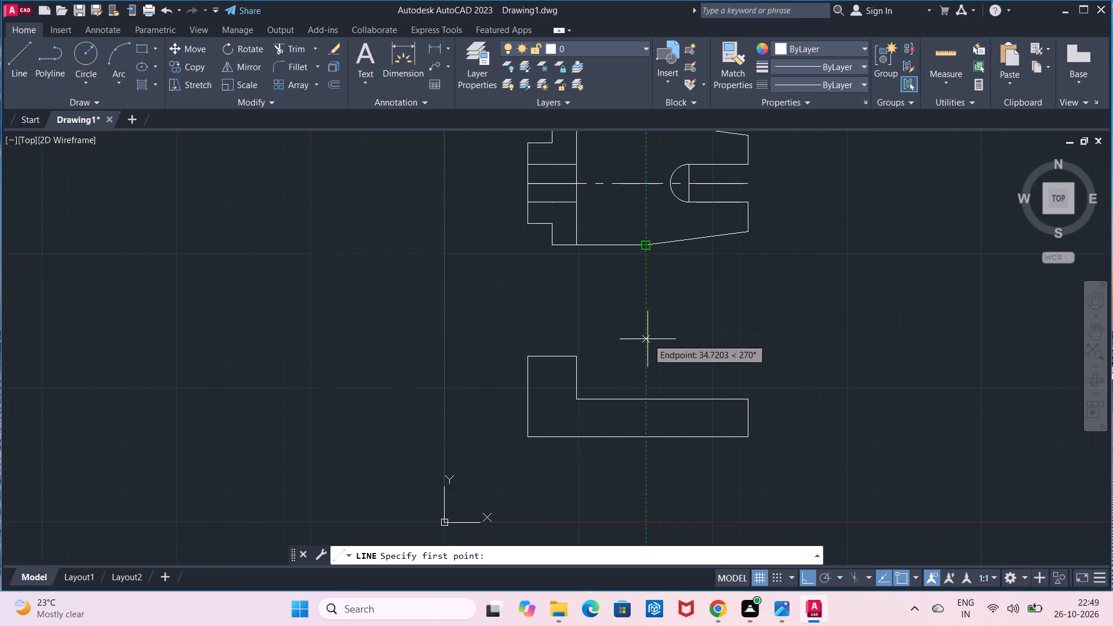
left_click(645, 399)
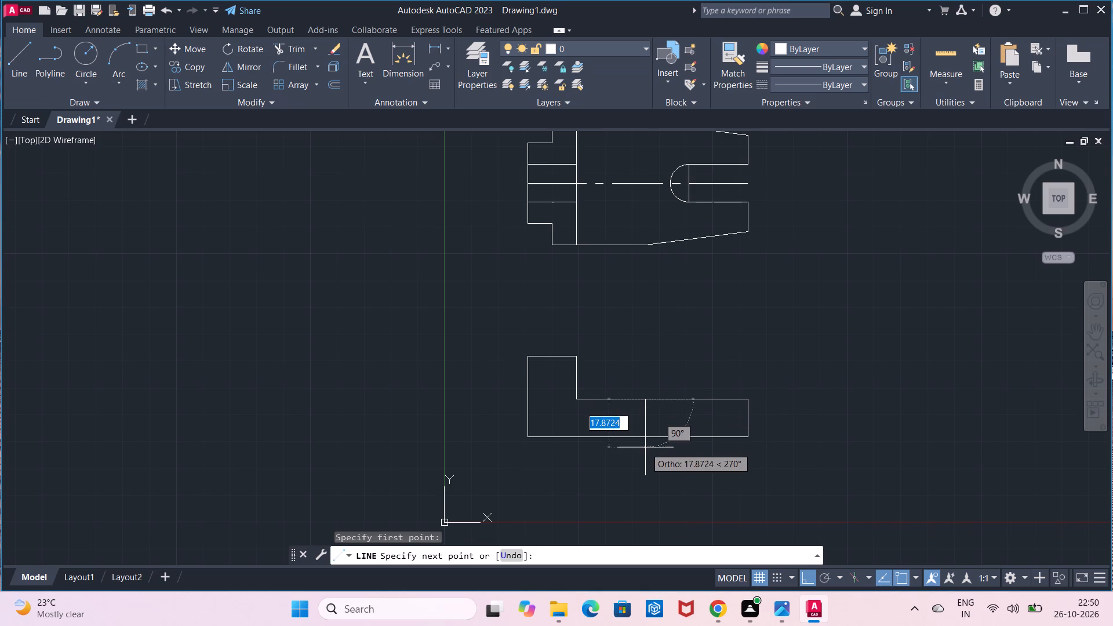
left_click(649, 439)
key("Escape")
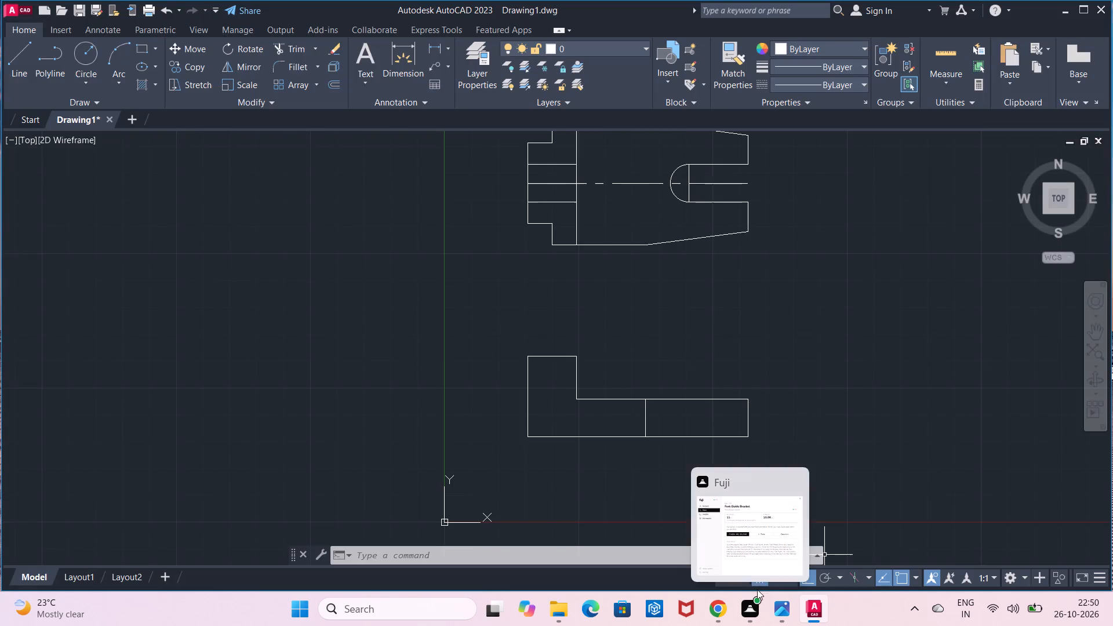
Start a side view right of the front view with a 46-unit horizontal base line, level with the front view's bottom edge.
middle_click_drag(915, 437, 782, 422)
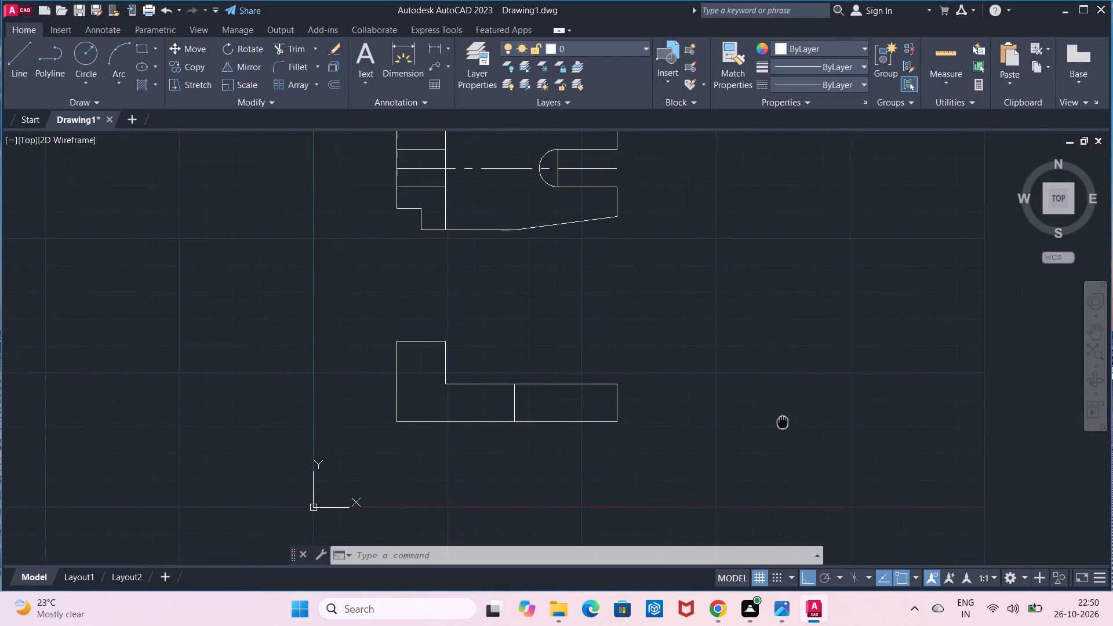
middle_click_drag(782, 422, 780, 421)
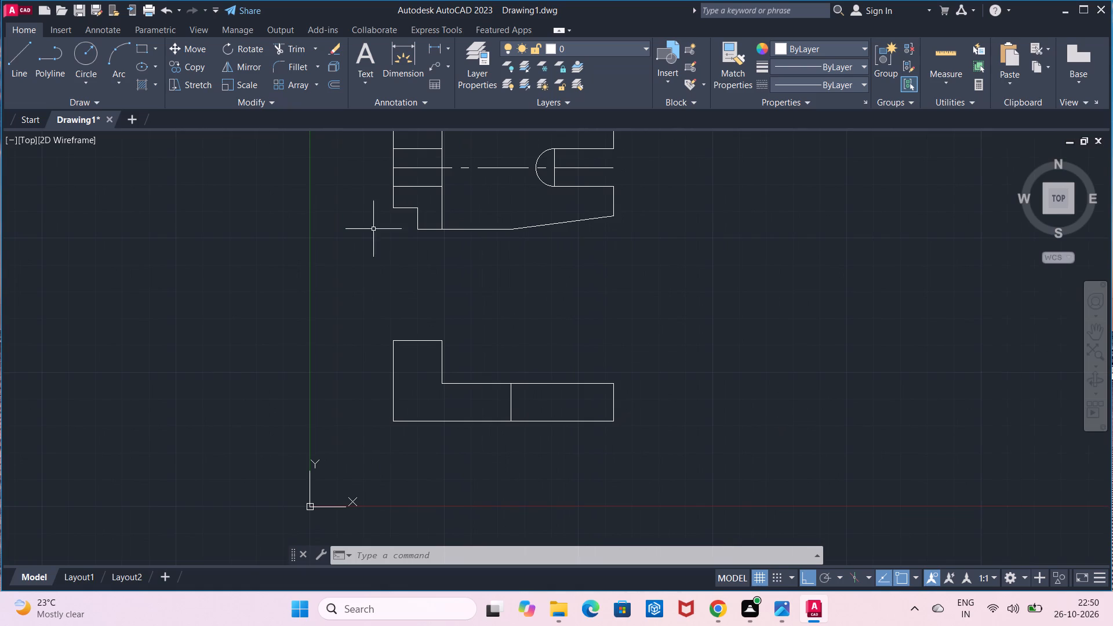
left_click(28, 74)
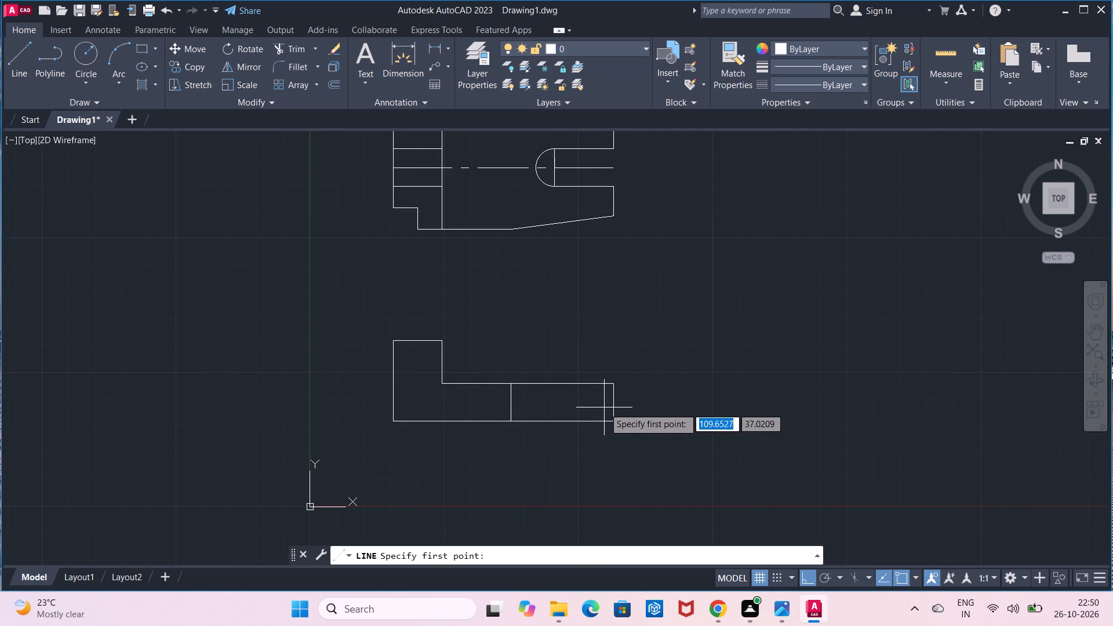
left_click(758, 418)
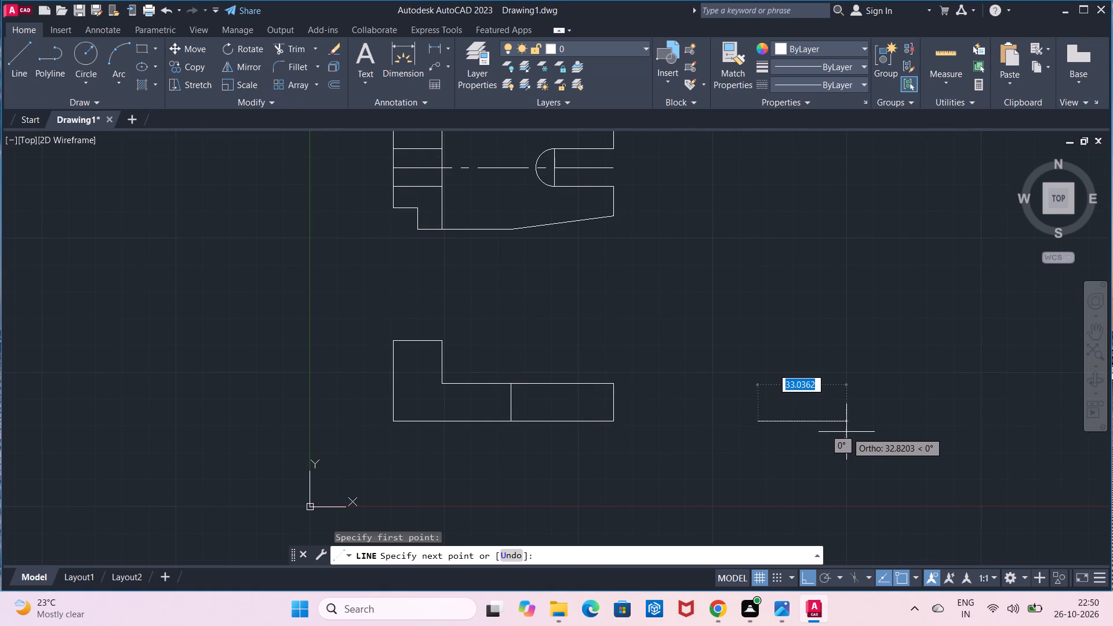
key("4")
key("6")
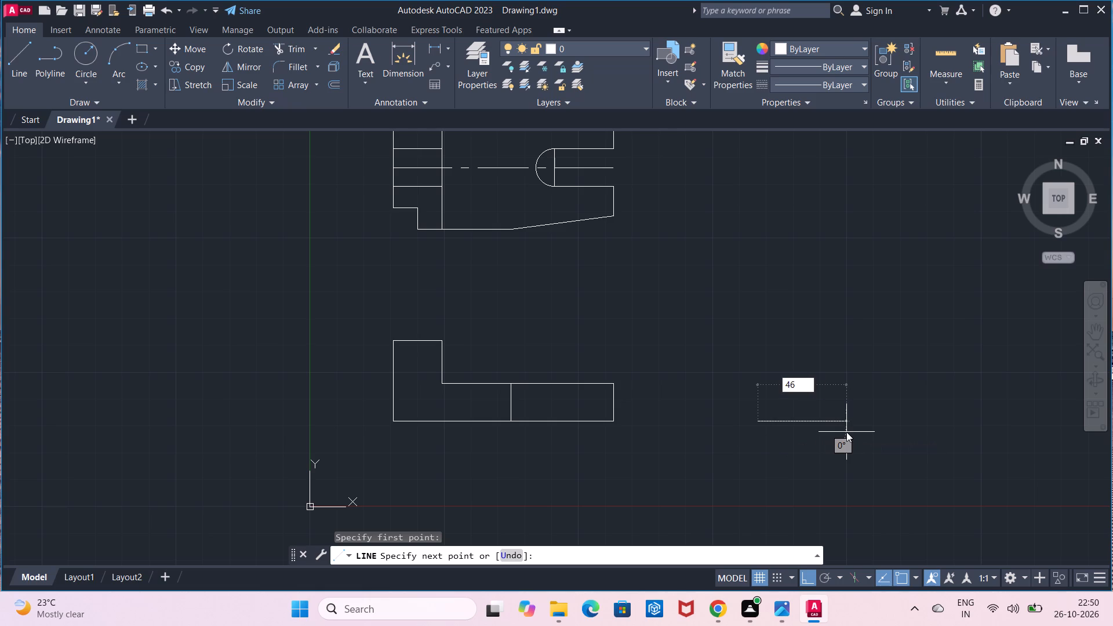
key("Return")
key("Escape")
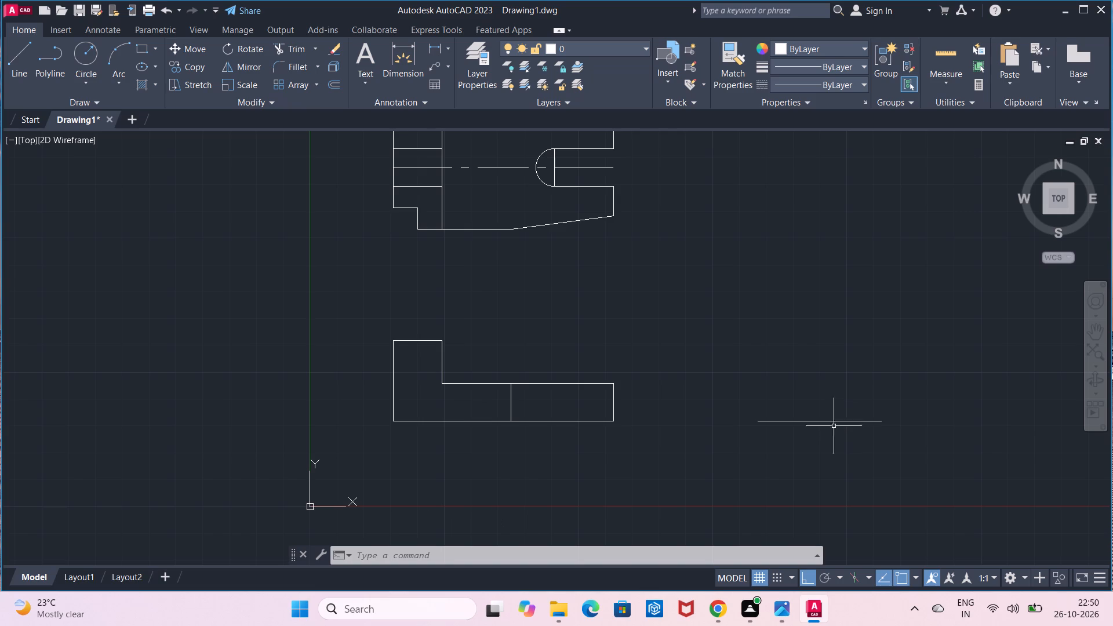
Draw 23-unit vertical lines upward from both ends of the side view's base line.
left_click(20, 65)
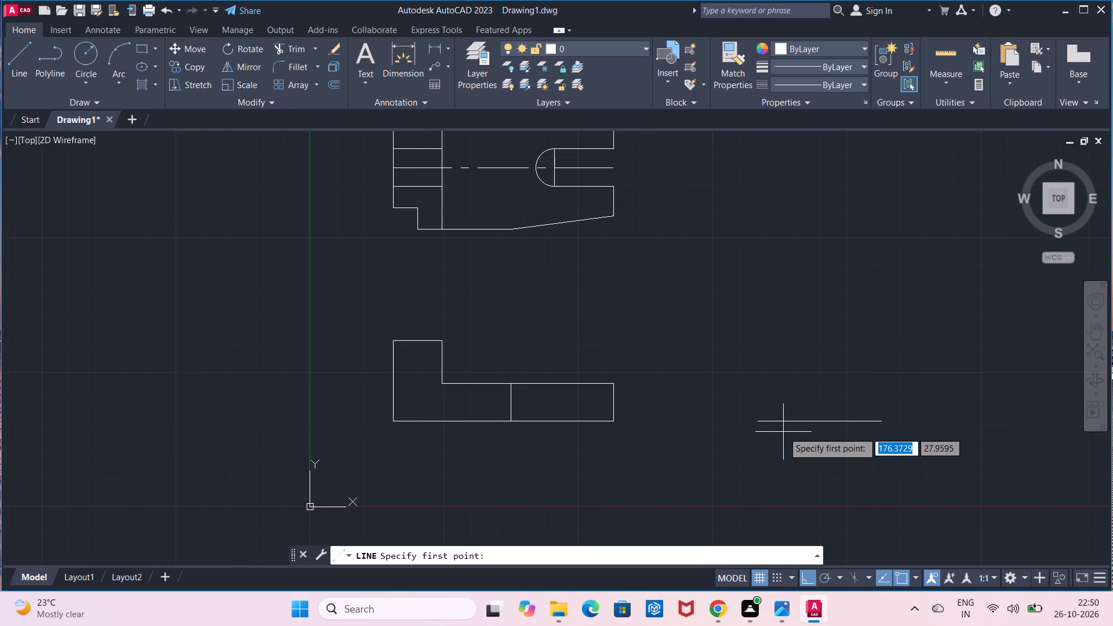
left_click(758, 424)
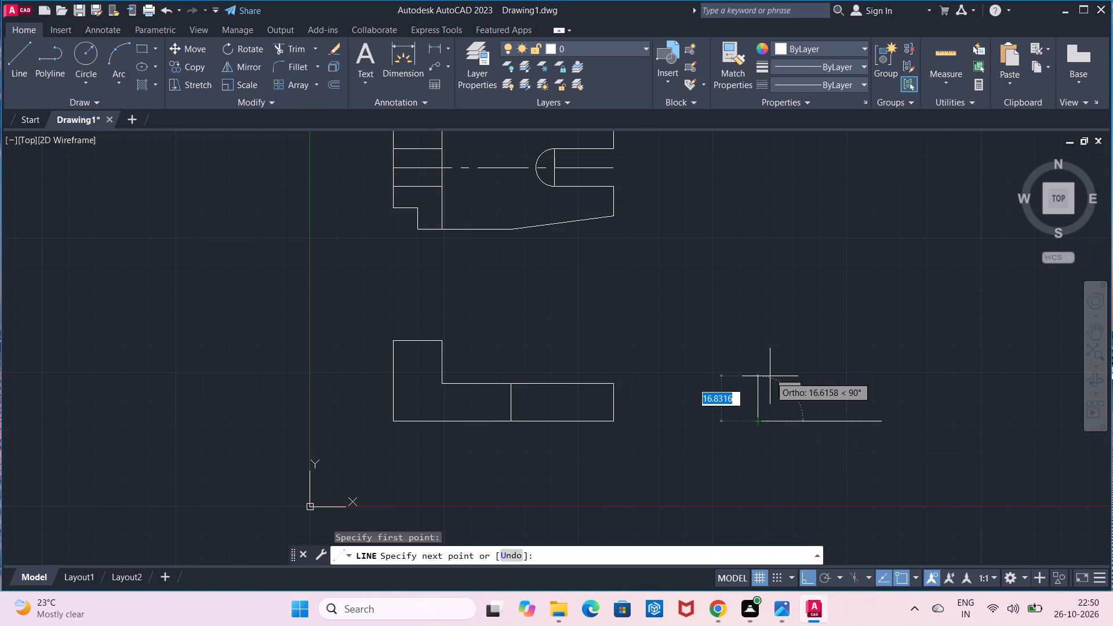
type("23")
key("Return")
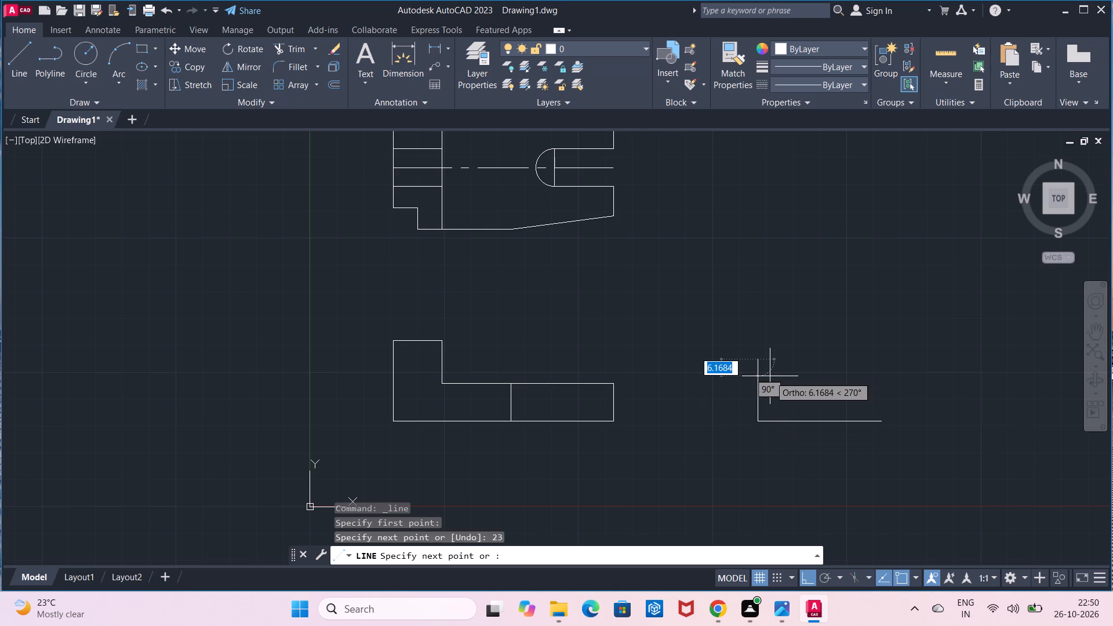
key("Escape")
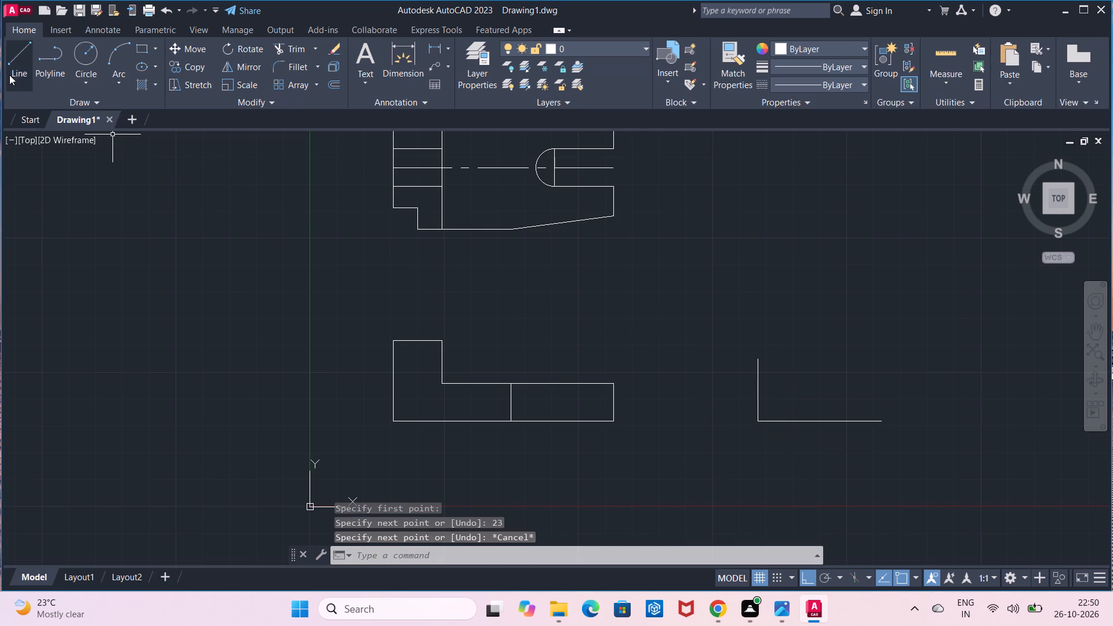
left_click(13, 70)
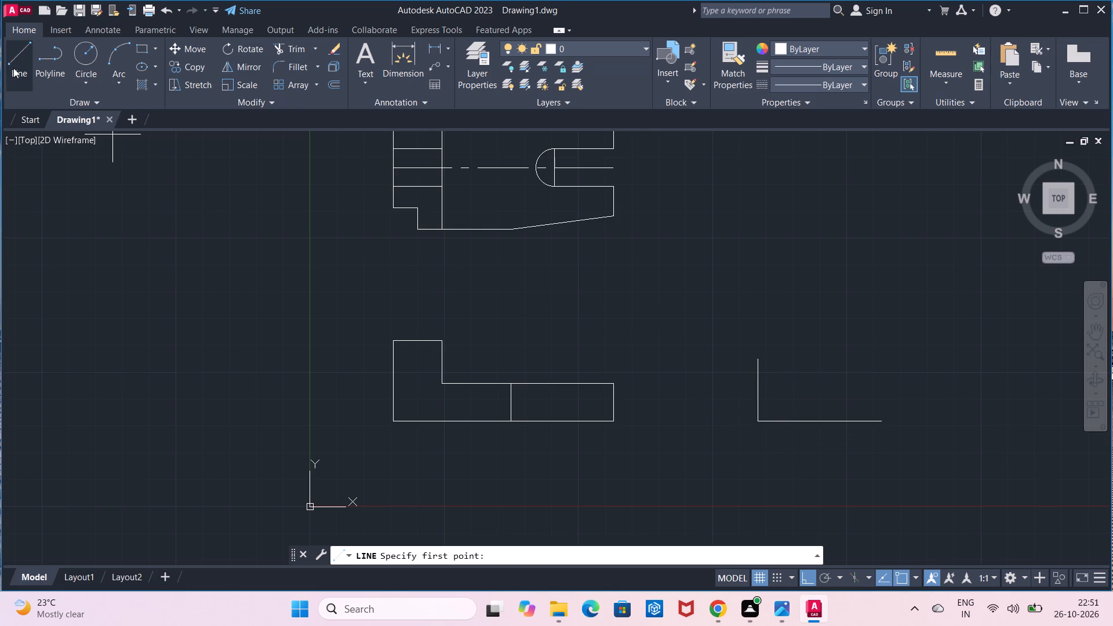
left_click(885, 420)
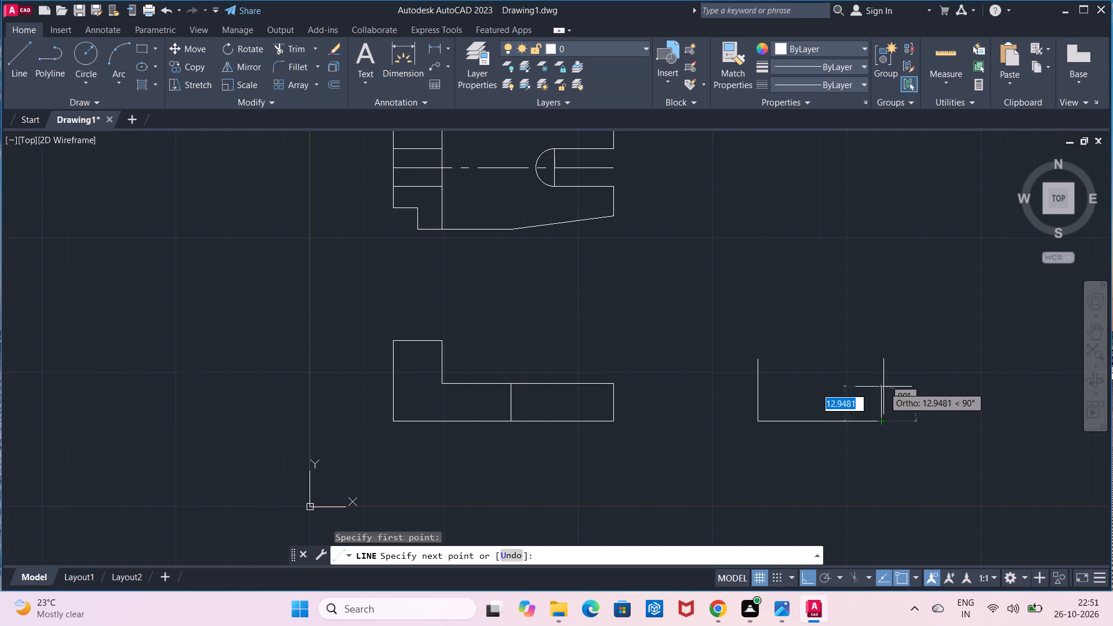
type("23")
key("Return")
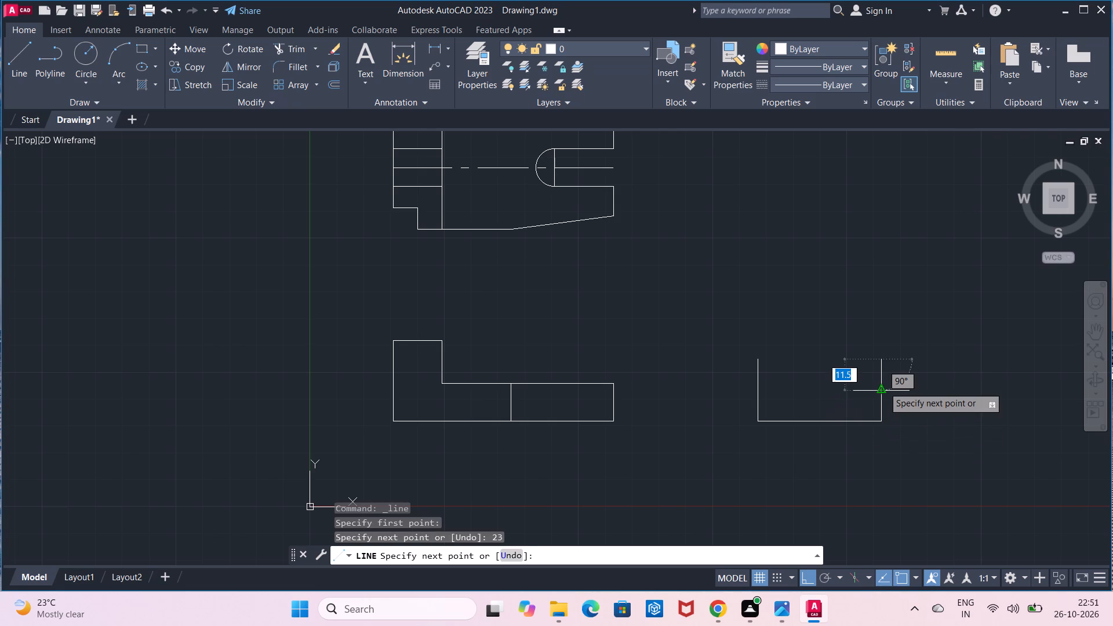
key("Escape")
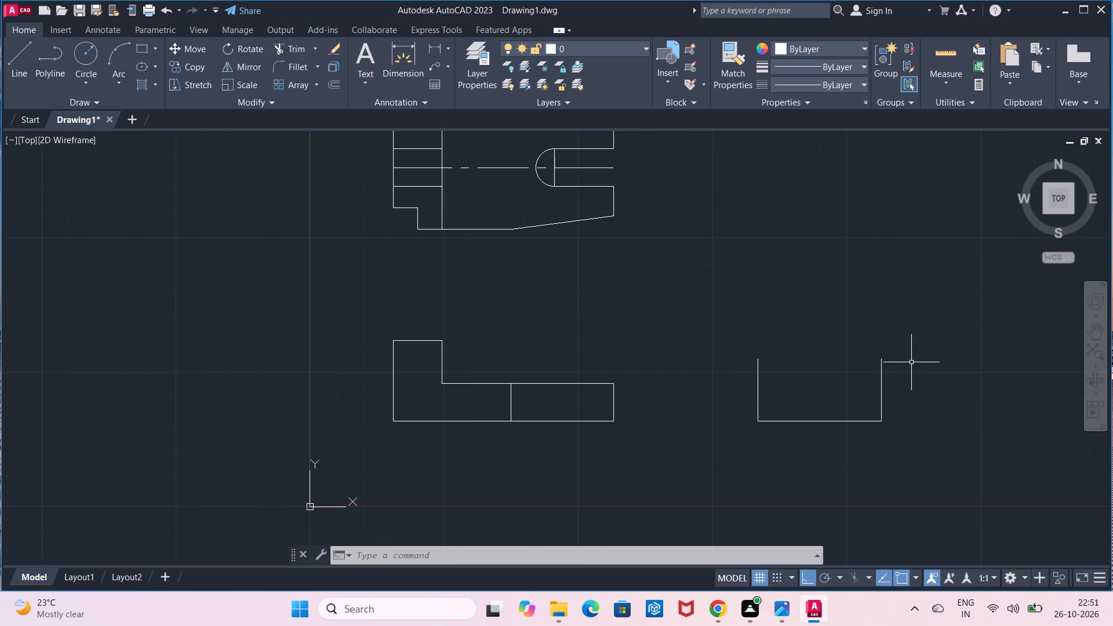
Draw a horizontal line between the side view's two verticals, level with the top of the front view's lower arm.
left_click(8, 50)
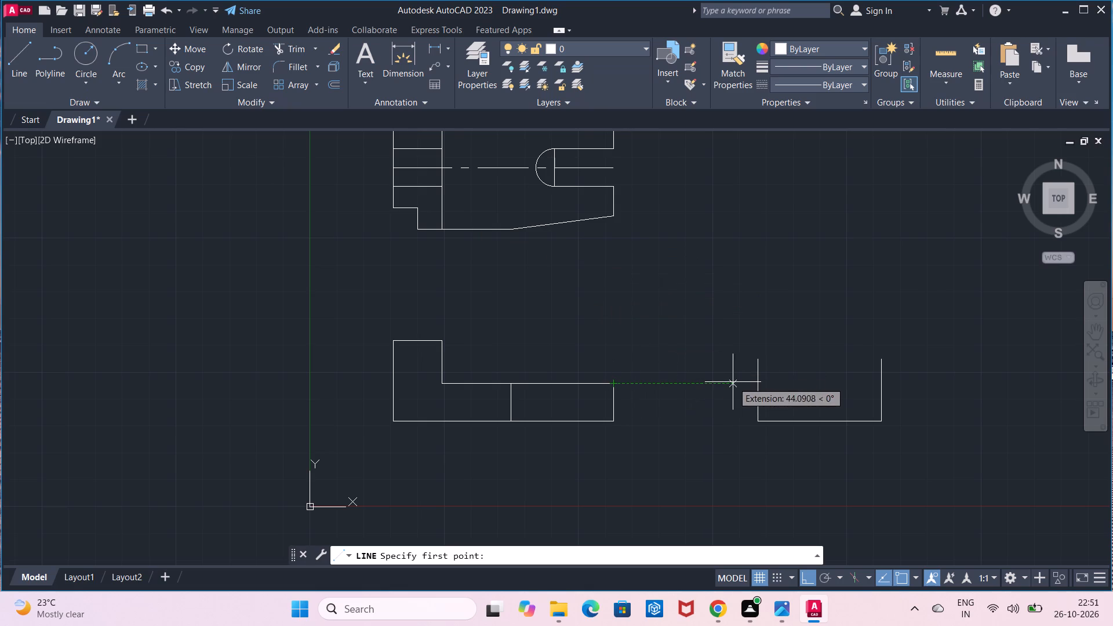
left_click(762, 381)
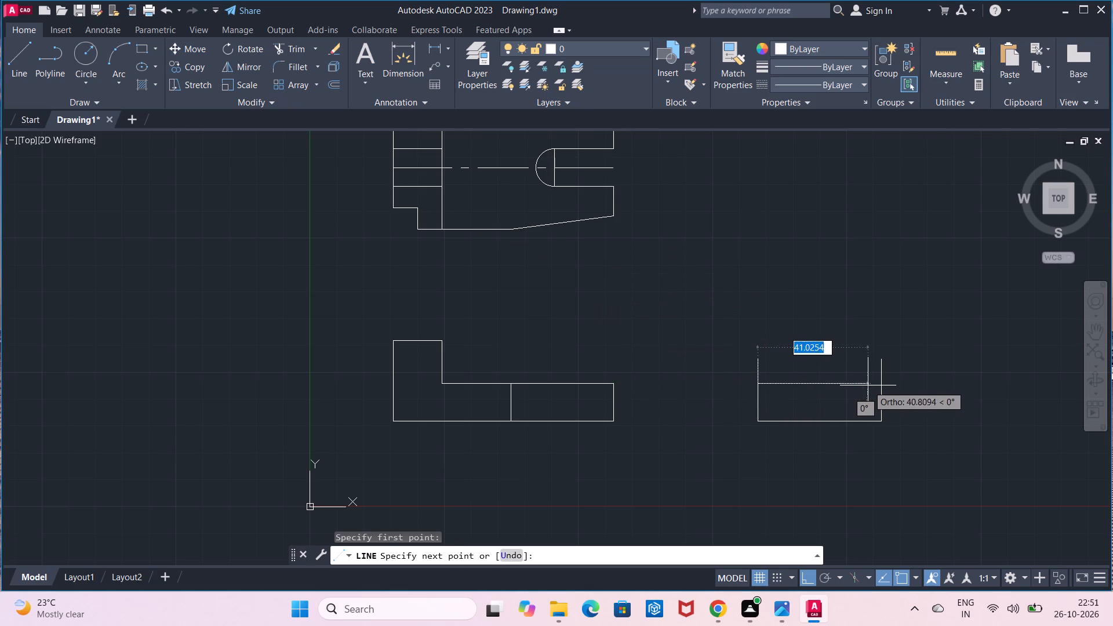
left_click(876, 384)
key("Escape")
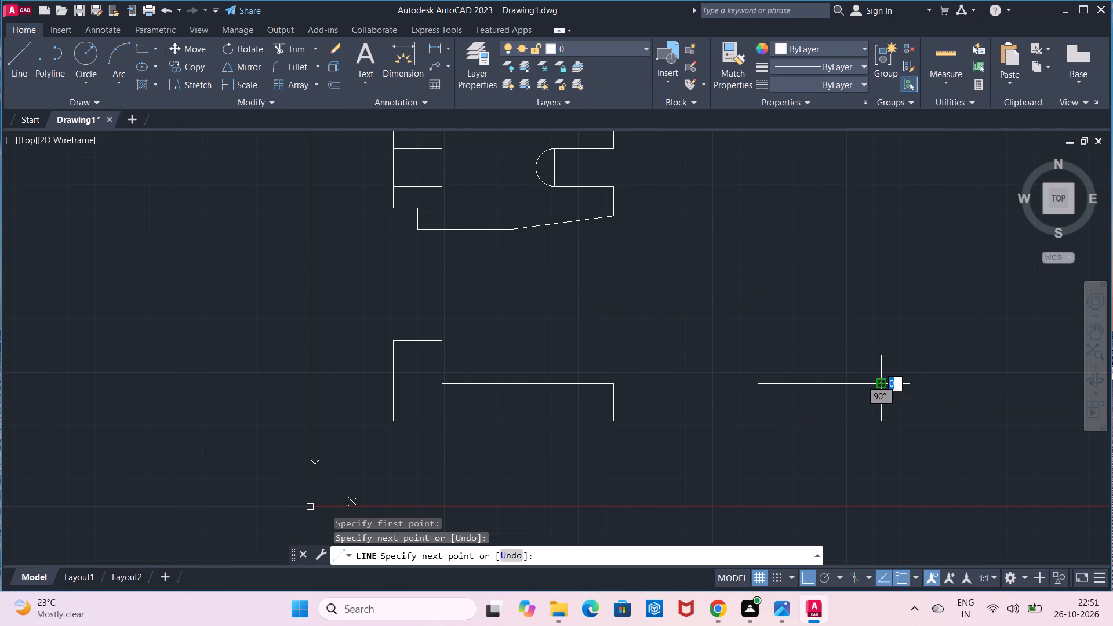
Measure the height from the side view's base line to its inner horizontal line with a linear dimension.
left_click_drag(438, 40, 438, 46)
left_click(435, 44)
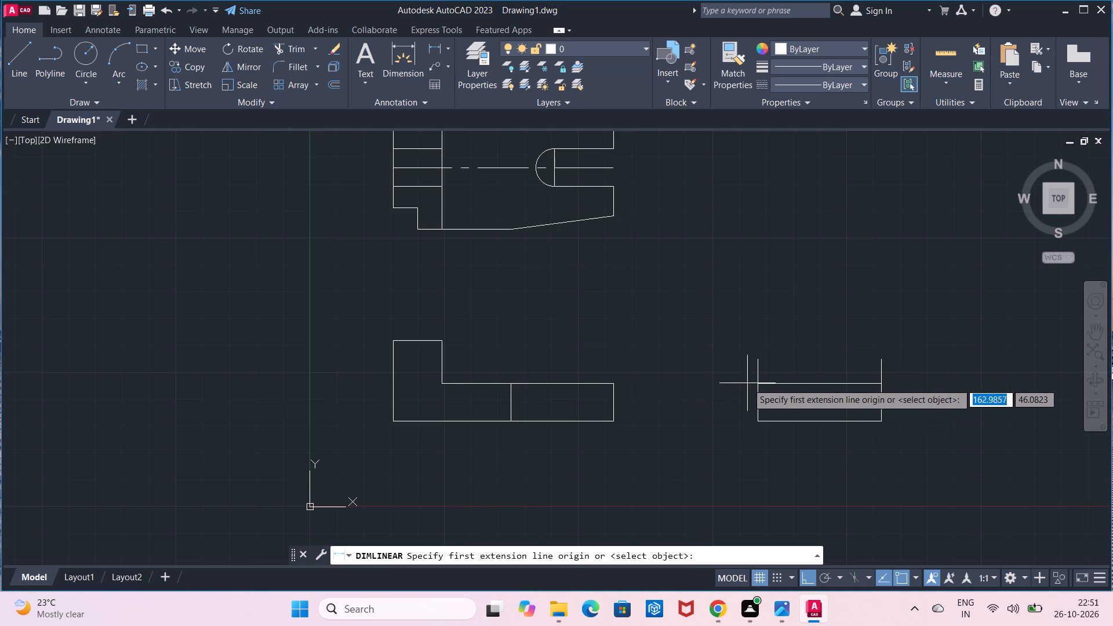
left_click(763, 383)
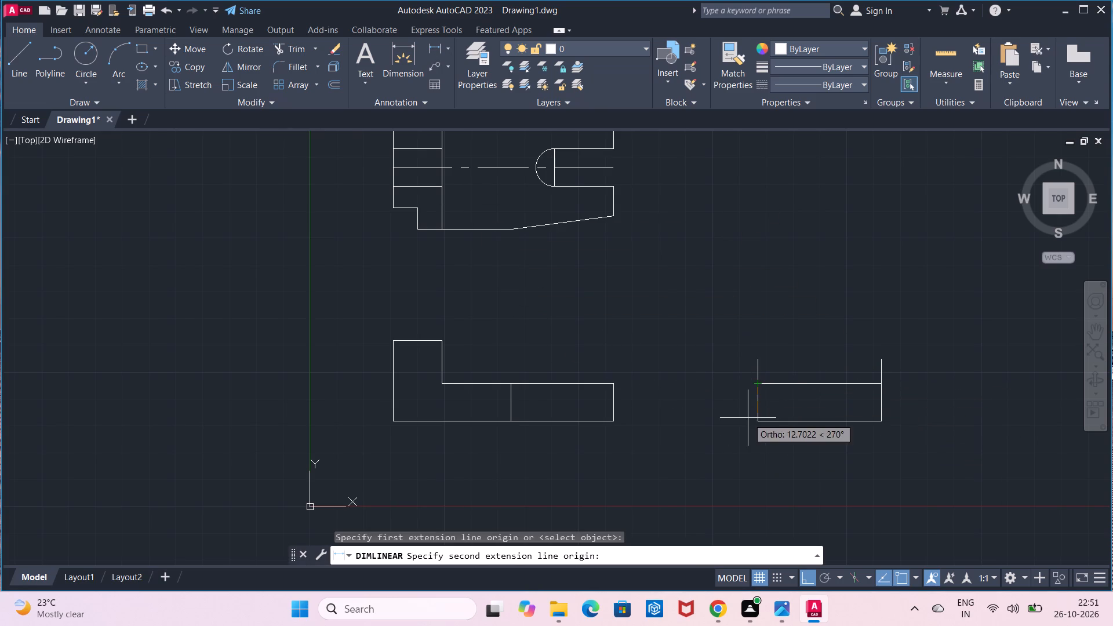
left_click(759, 418)
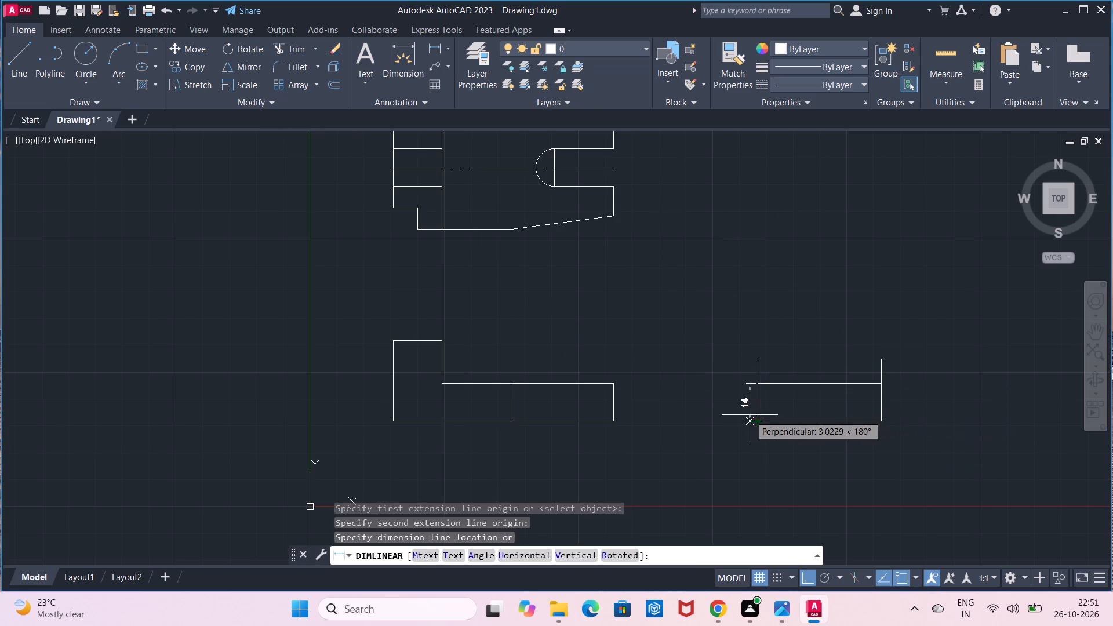
key("Escape")
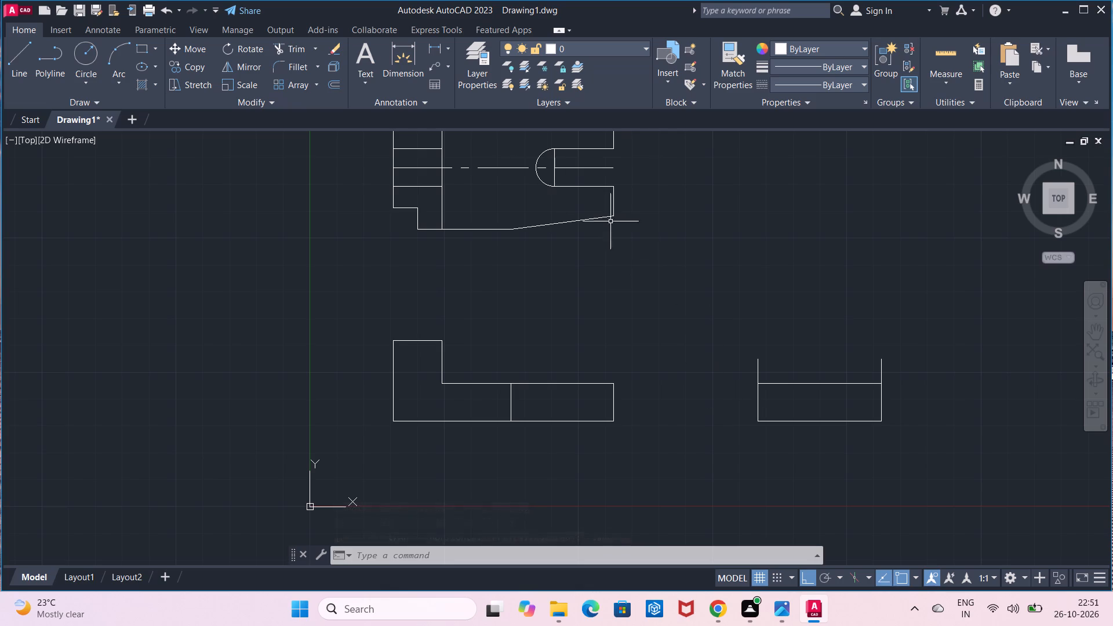
left_click(431, 44)
left_click(756, 380)
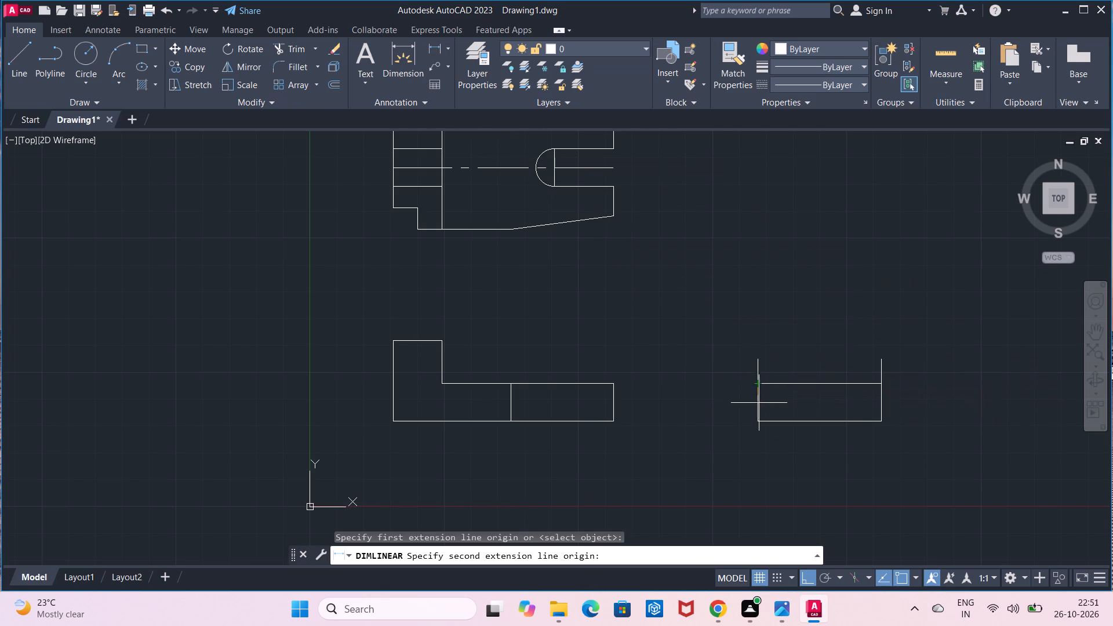
left_click(760, 423)
key("Escape")
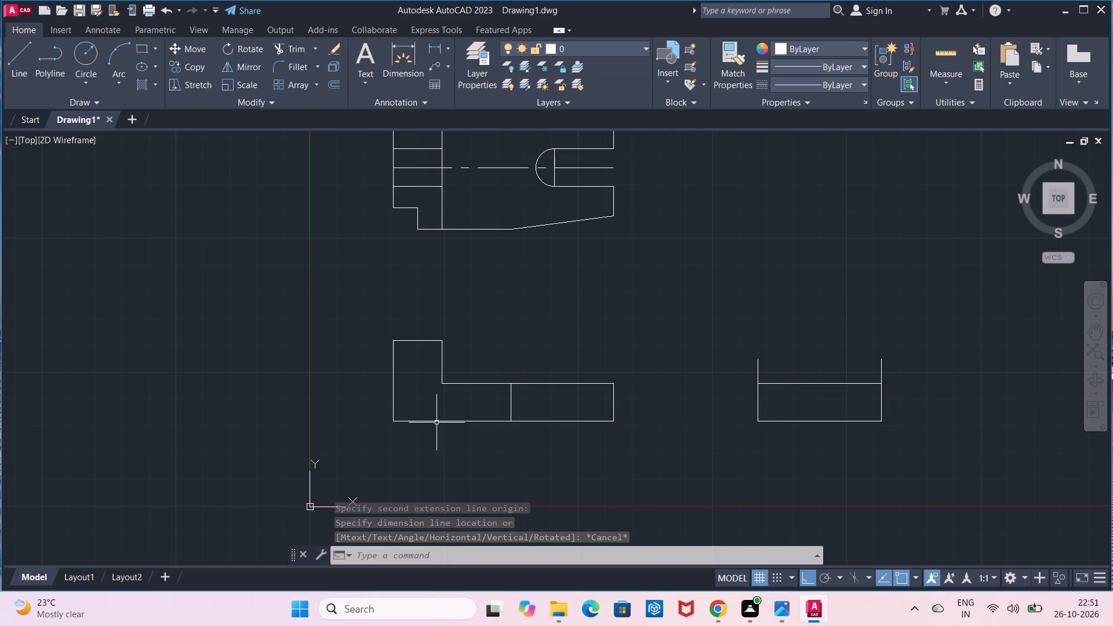
Measure the full height of the side view's left vertical with a linear dimension.
left_click(440, 48)
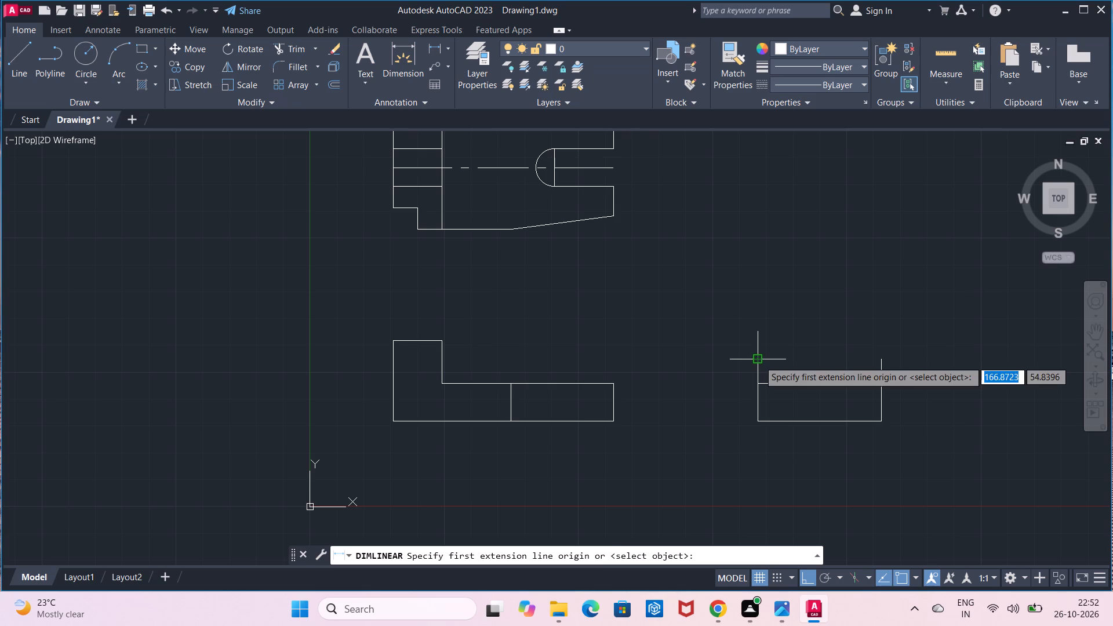
left_click(759, 361)
left_click(762, 419)
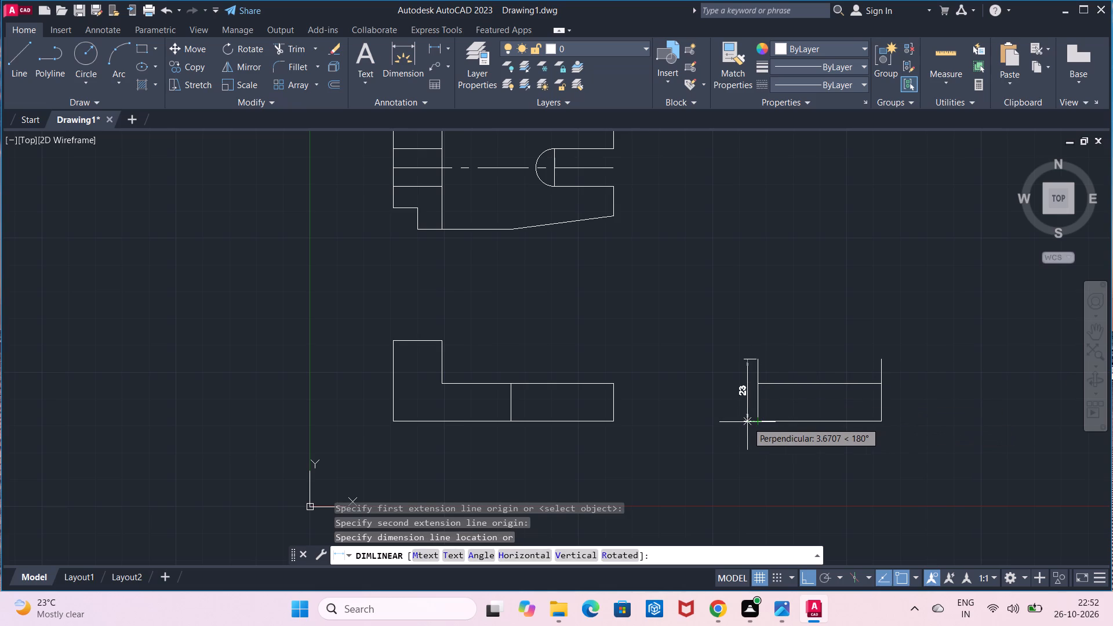
key("Escape")
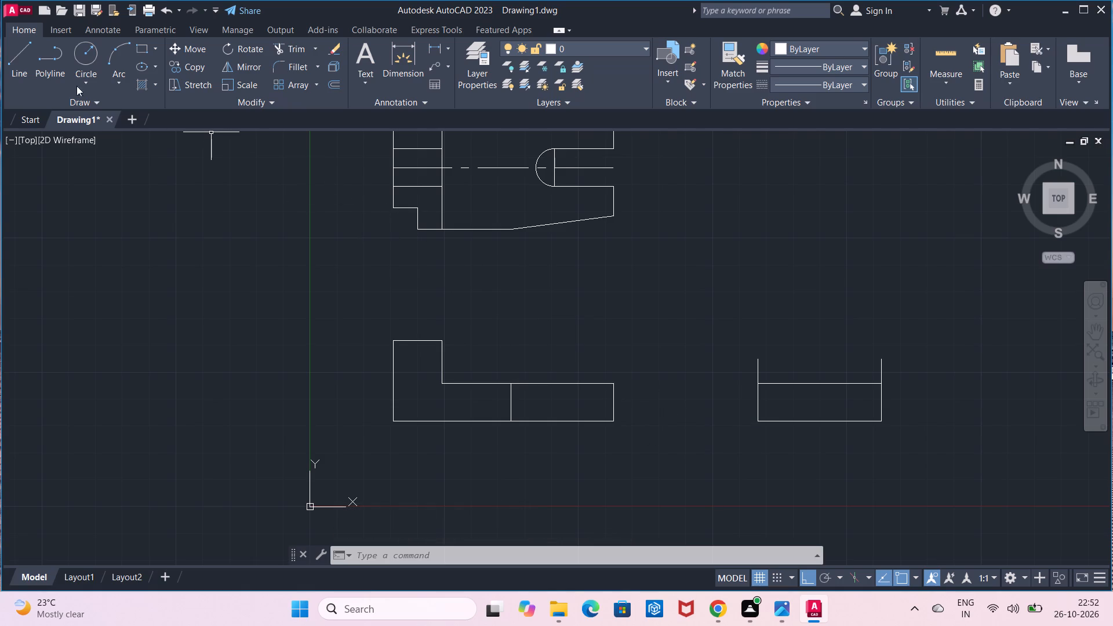
Draw a 30-unit vertical centre line upward from the midpoint of the side view's base line.
left_click(26, 64)
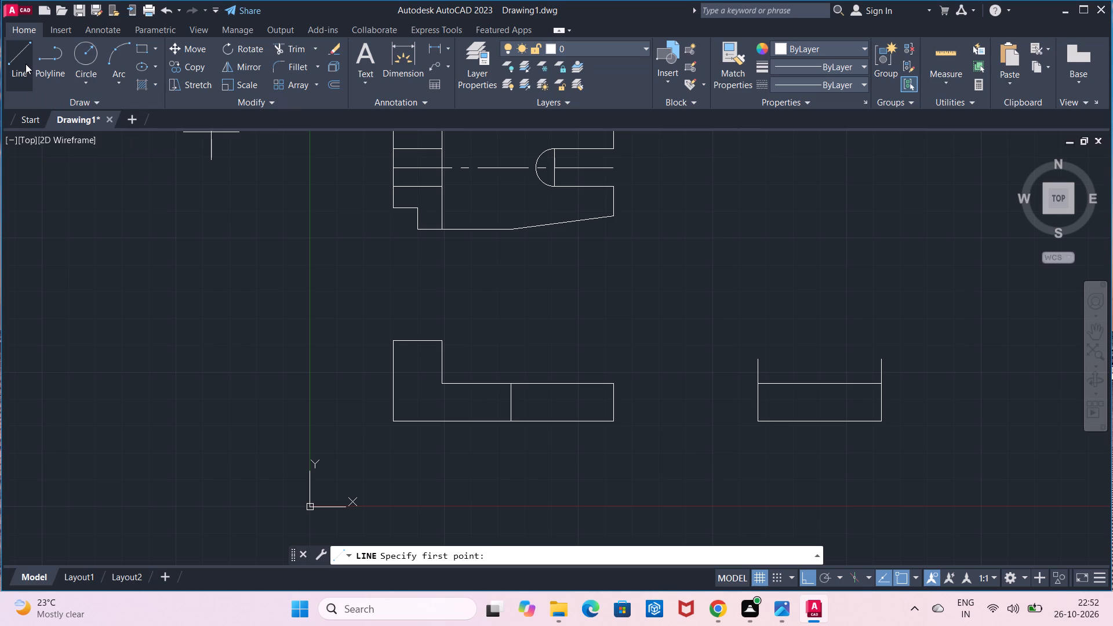
key("Escape")
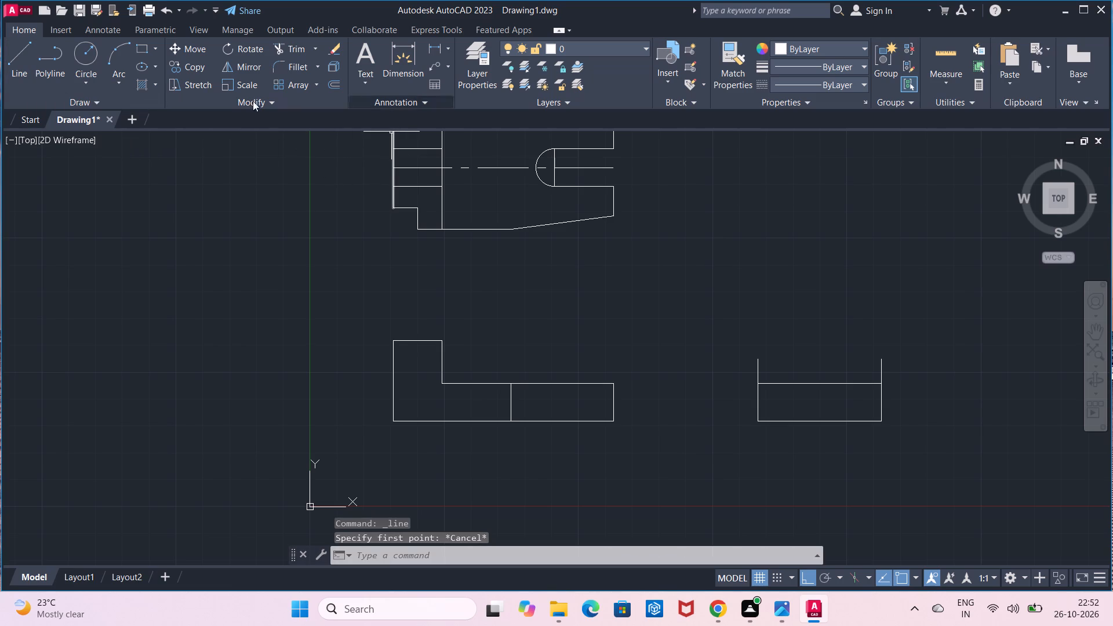
left_click(33, 74)
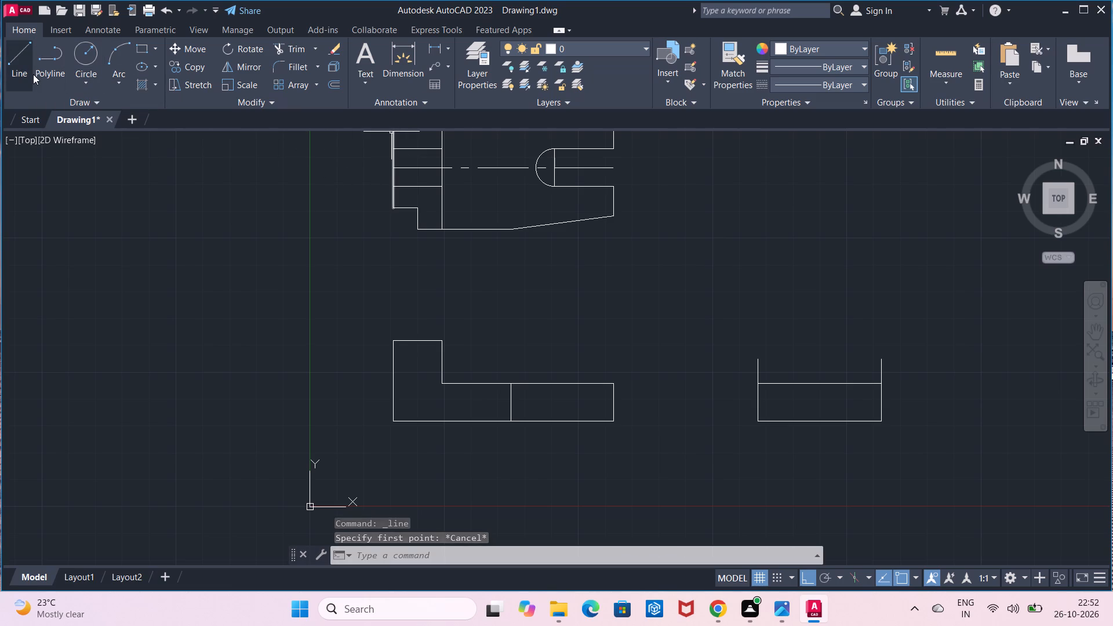
left_click(822, 418)
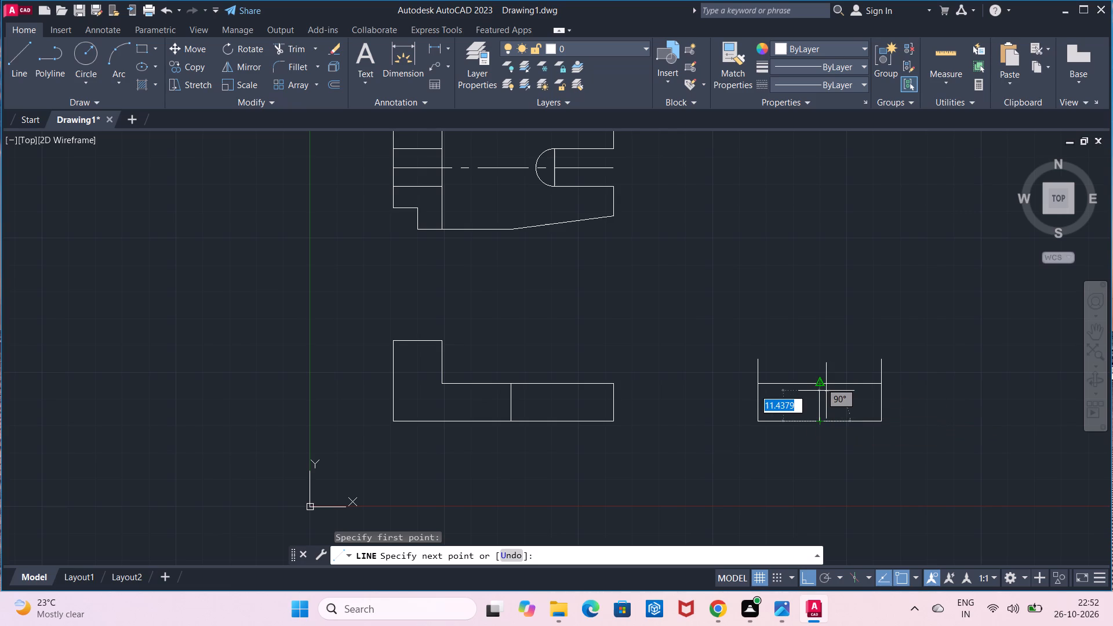
type("30")
key("Return")
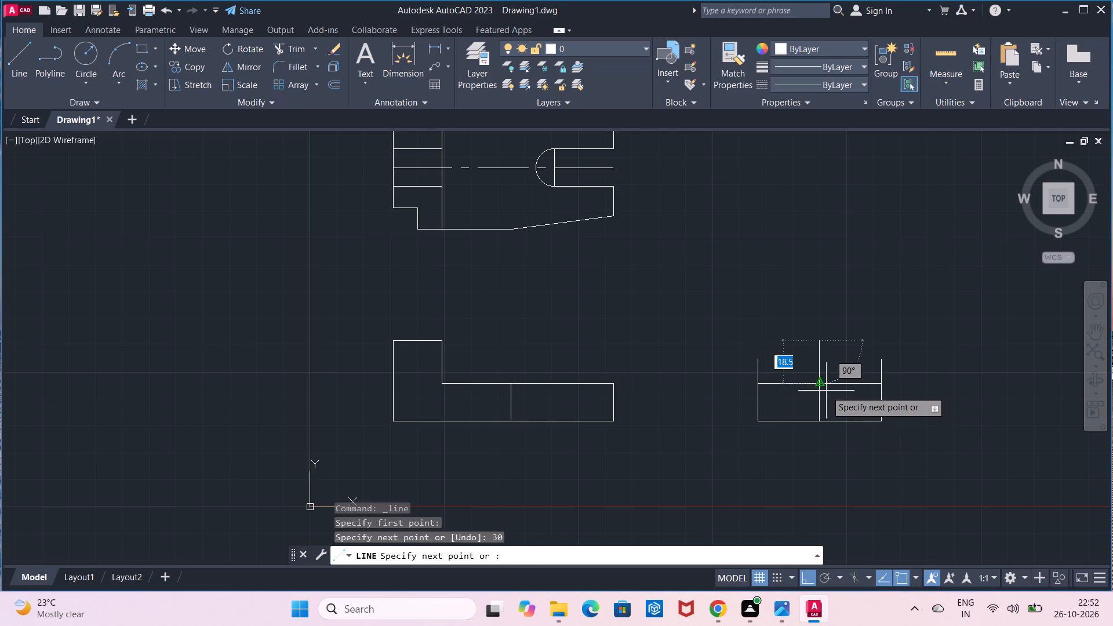
key("Escape")
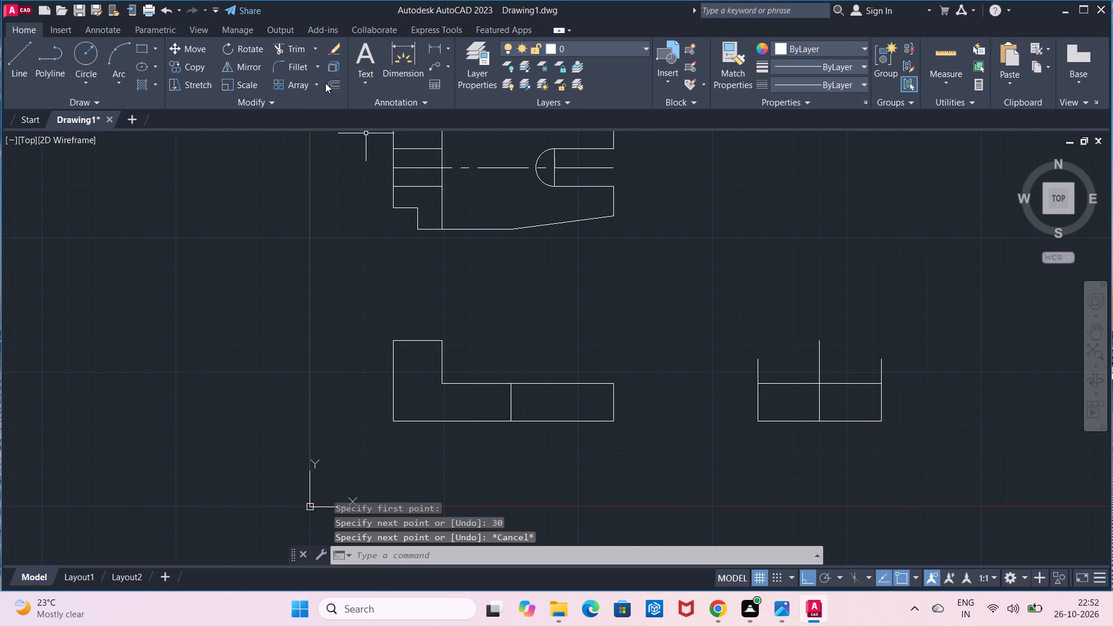
Offset the side view's vertical centre line by 7 units to both sides.
left_click(328, 85)
left_click(817, 379)
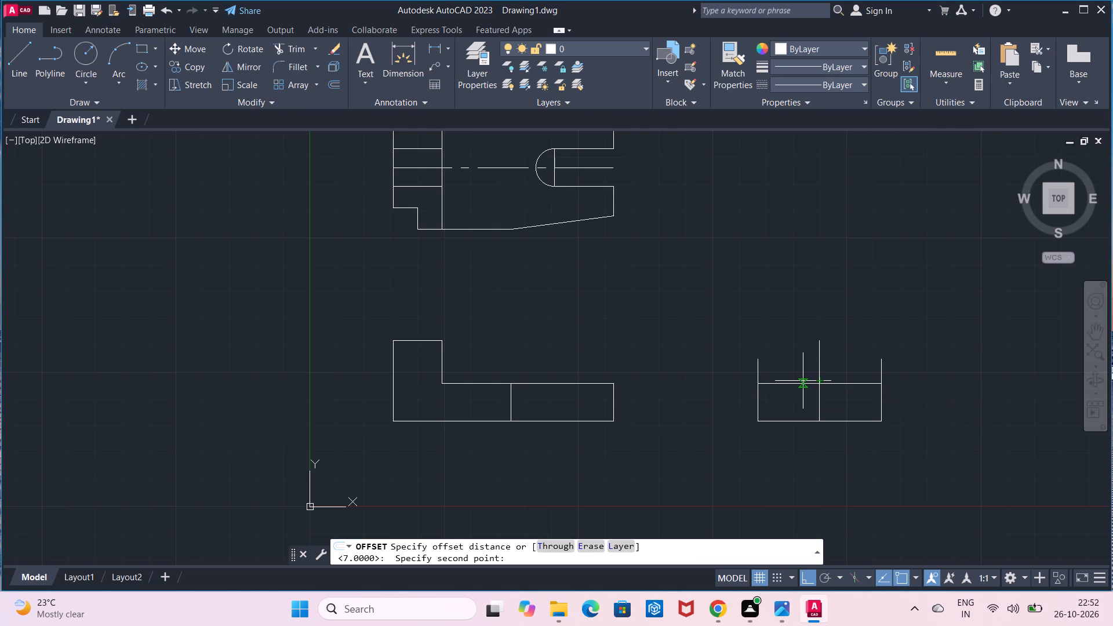
key("7")
key("Return")
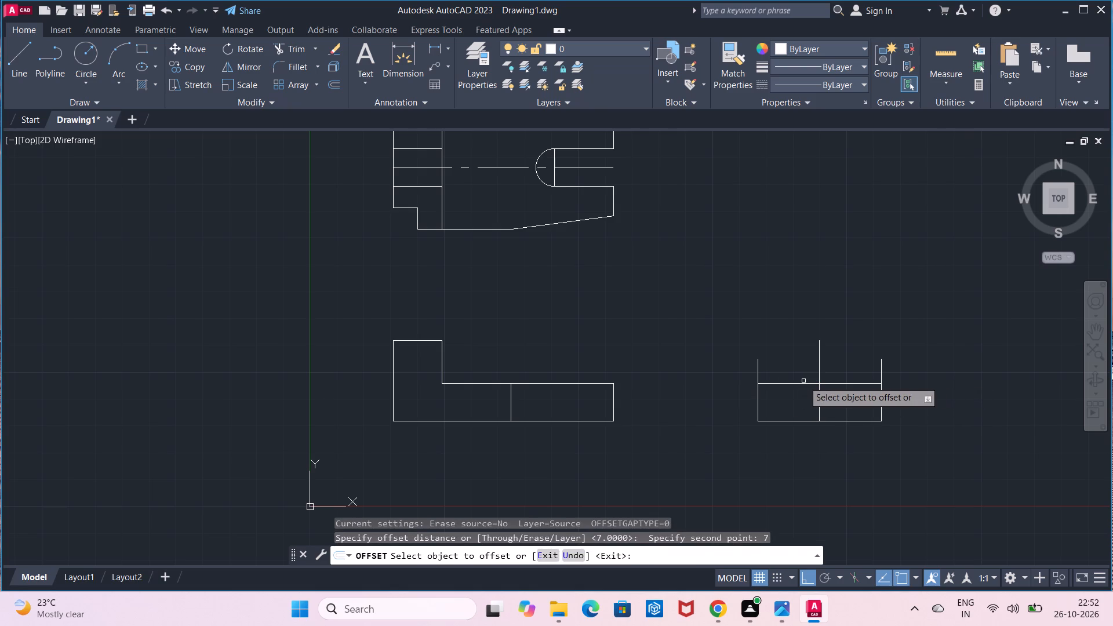
left_click(819, 378)
left_click(808, 378)
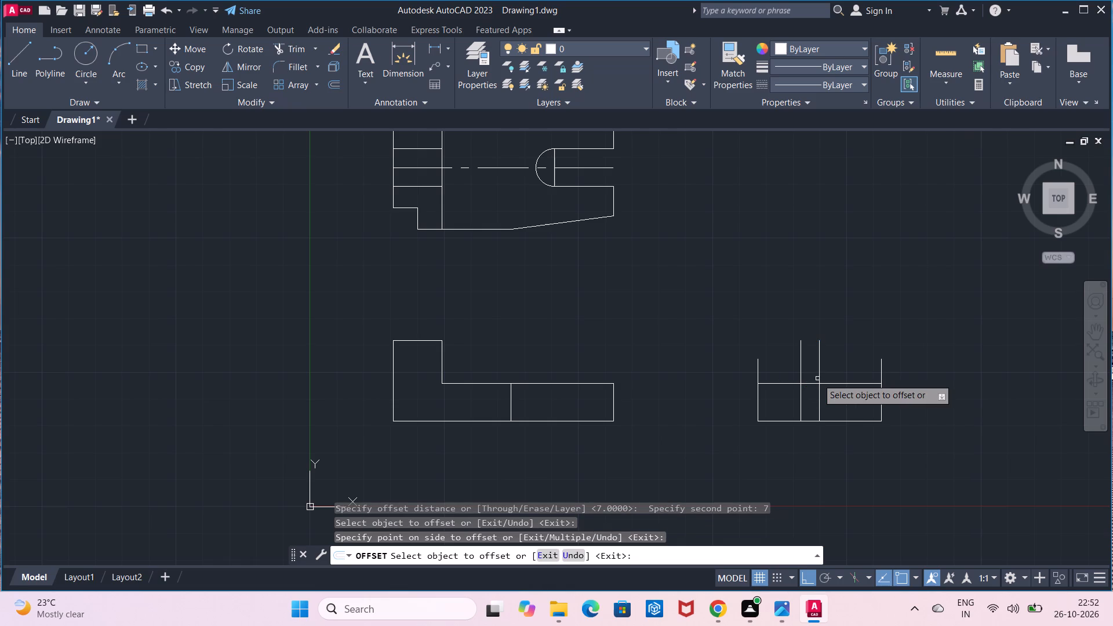
left_click(819, 378)
left_click(834, 373)
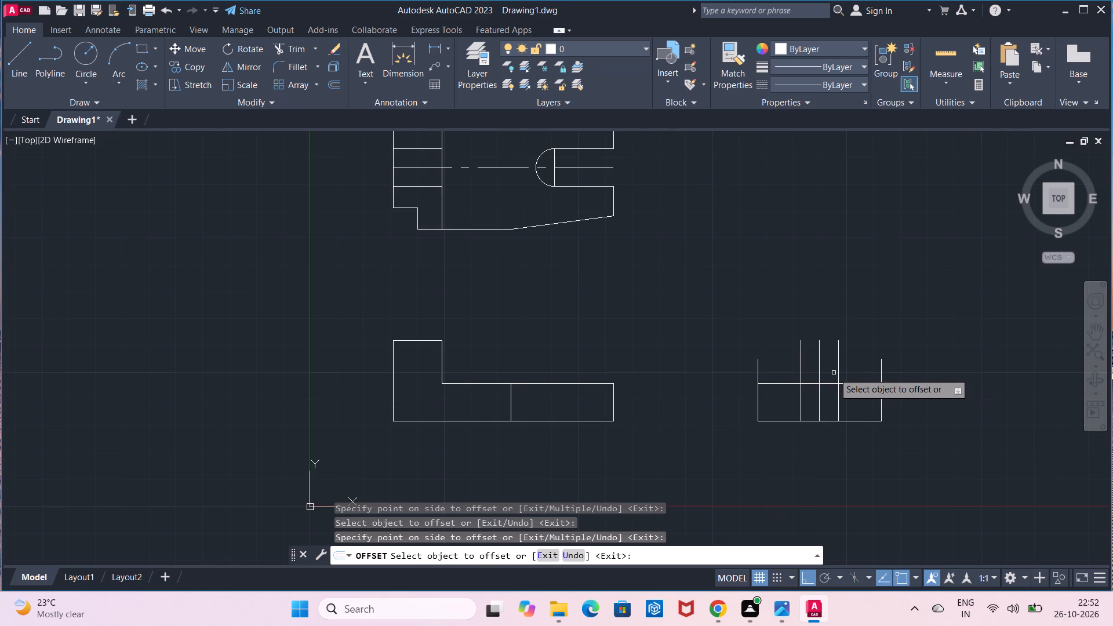
key("Escape")
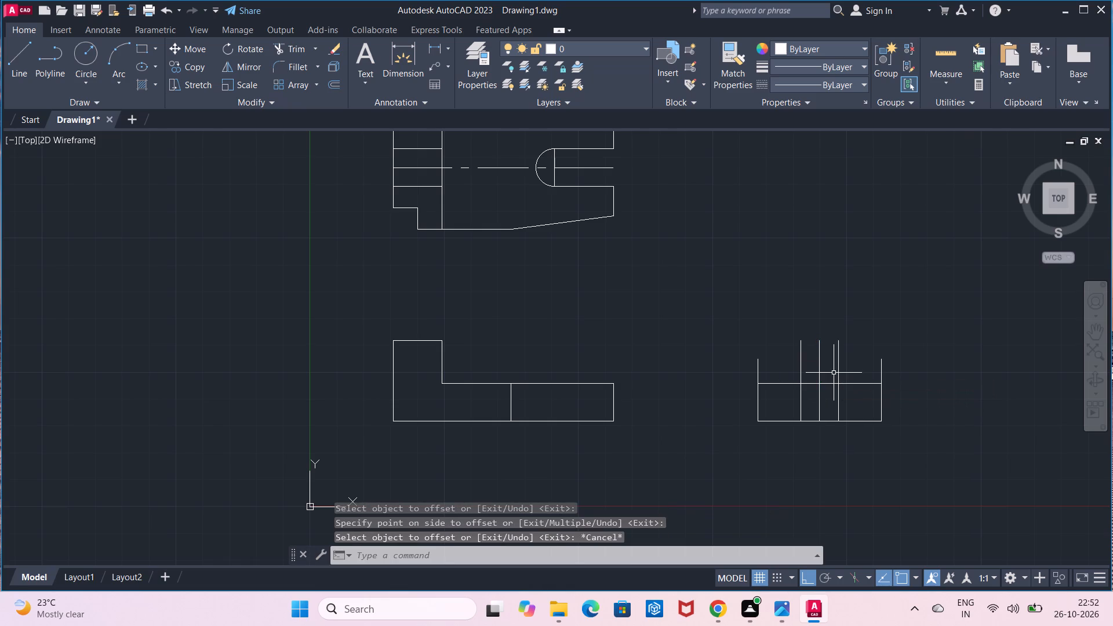
Draw a horizontal line joining the top ends of the two offset verticals in the side view.
left_click(18, 70)
left_click(803, 339)
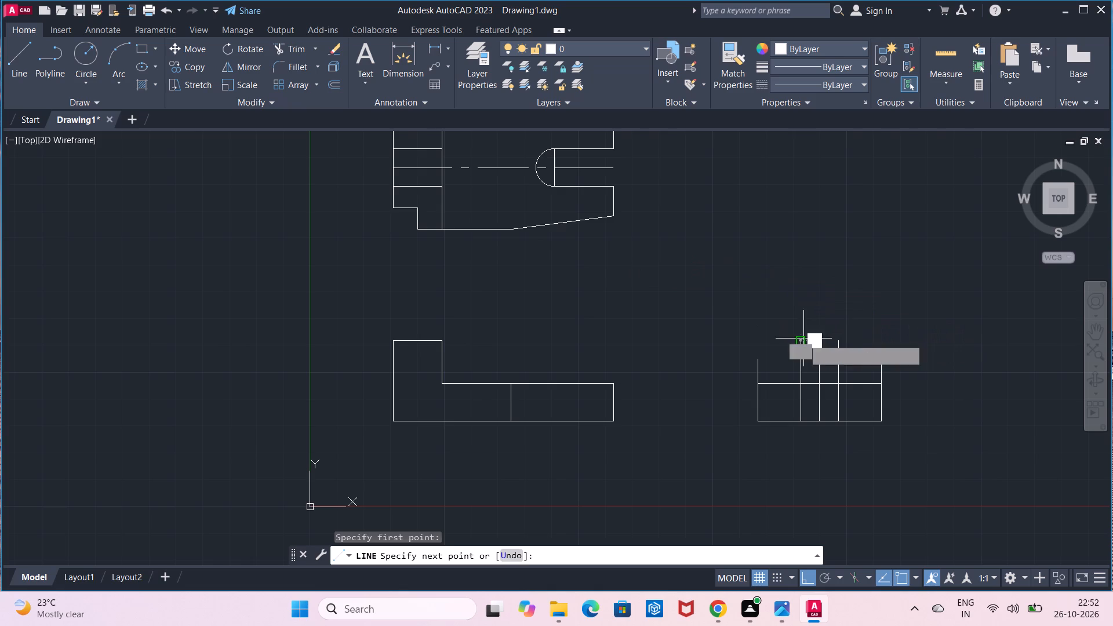
left_click(835, 343)
key("Escape")
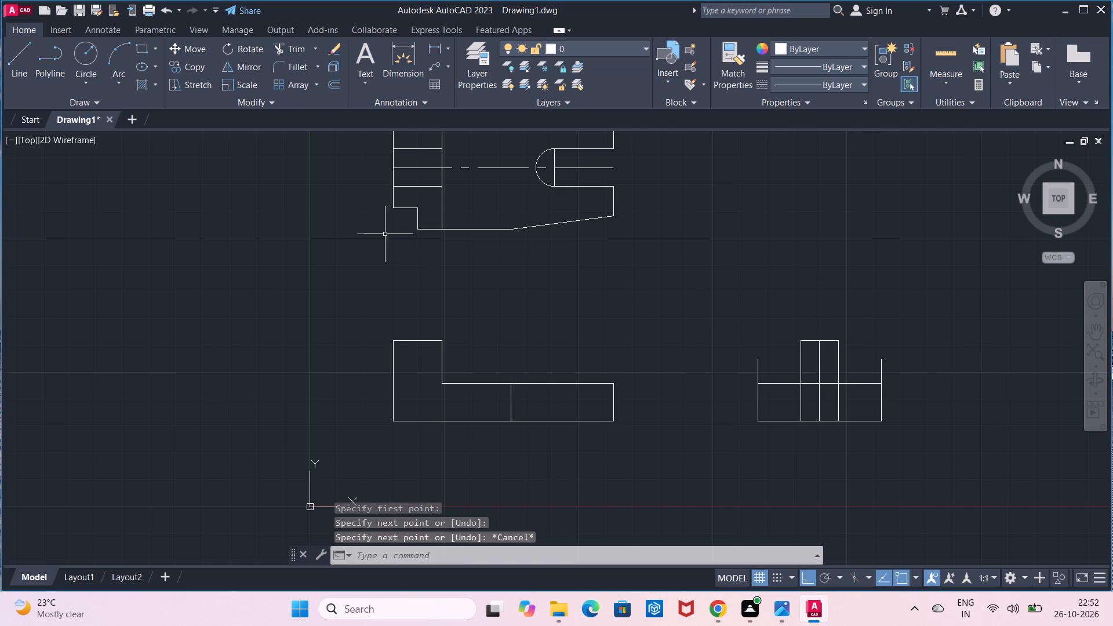
With ortho mode off, draw sloped lines from the tops of the side view's outer verticals to the ends of its short top line.
left_click(814, 576)
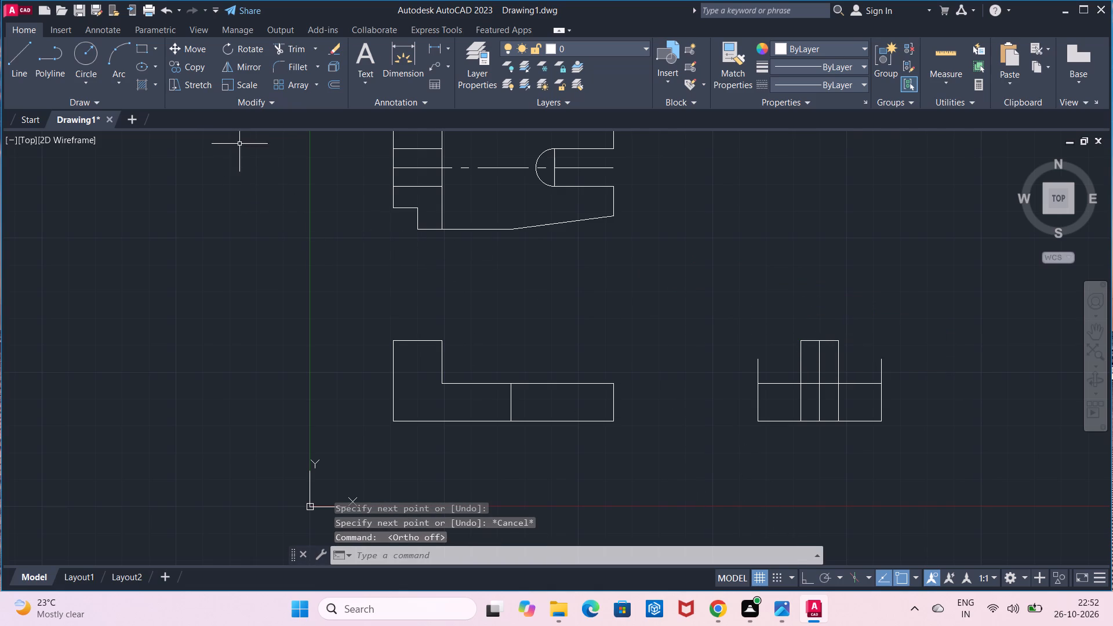
left_click(27, 61)
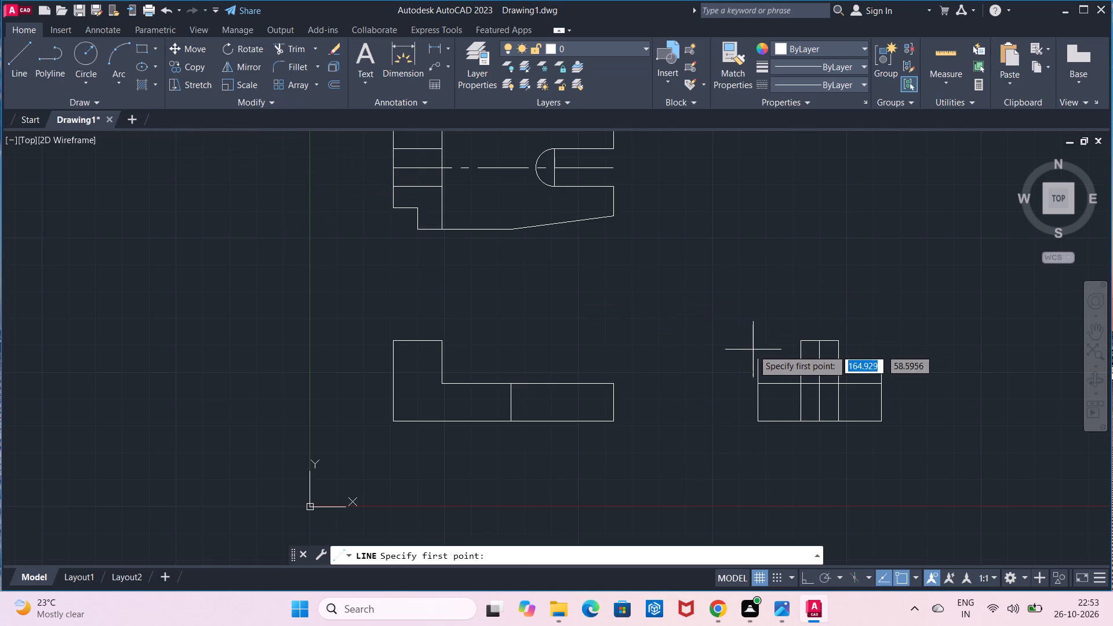
left_click(757, 356)
left_click(799, 343)
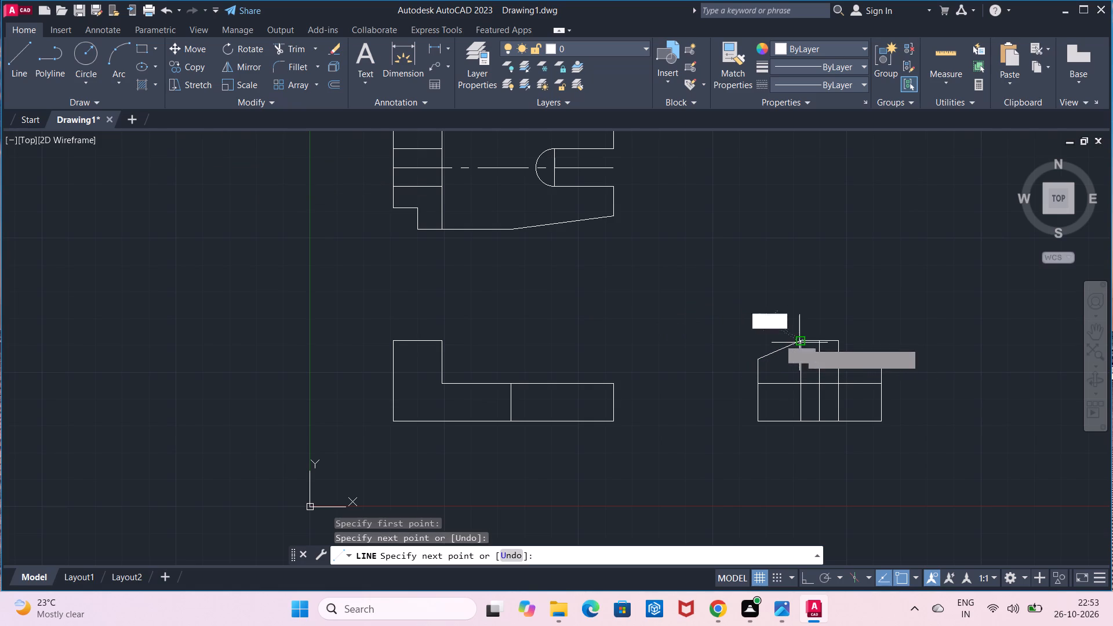
key("Escape")
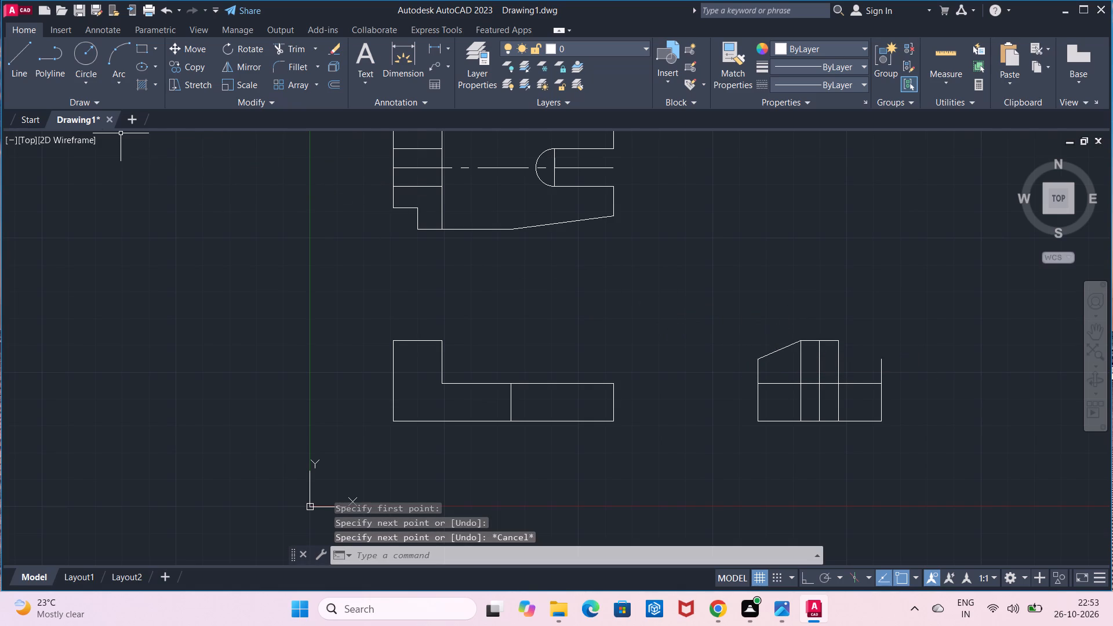
left_click(30, 78)
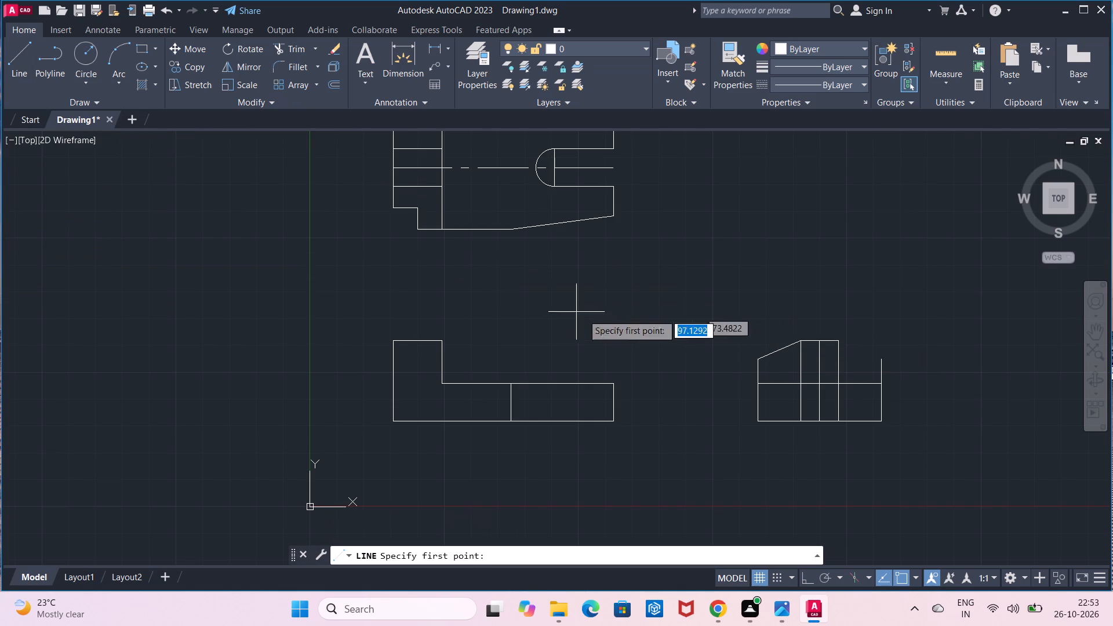
left_click(876, 361)
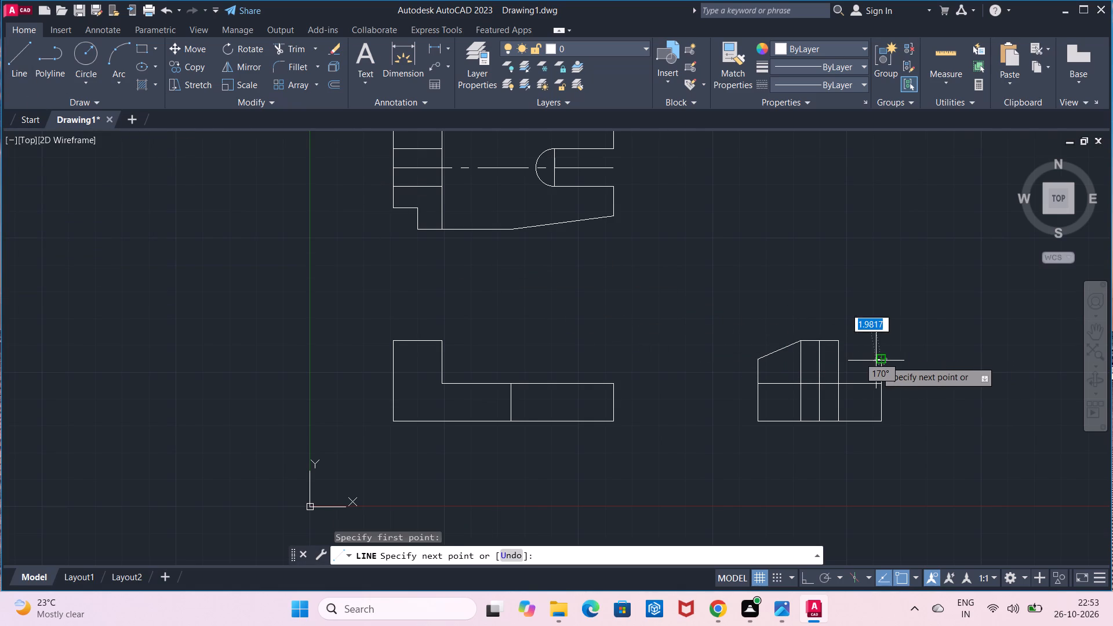
left_click(835, 344)
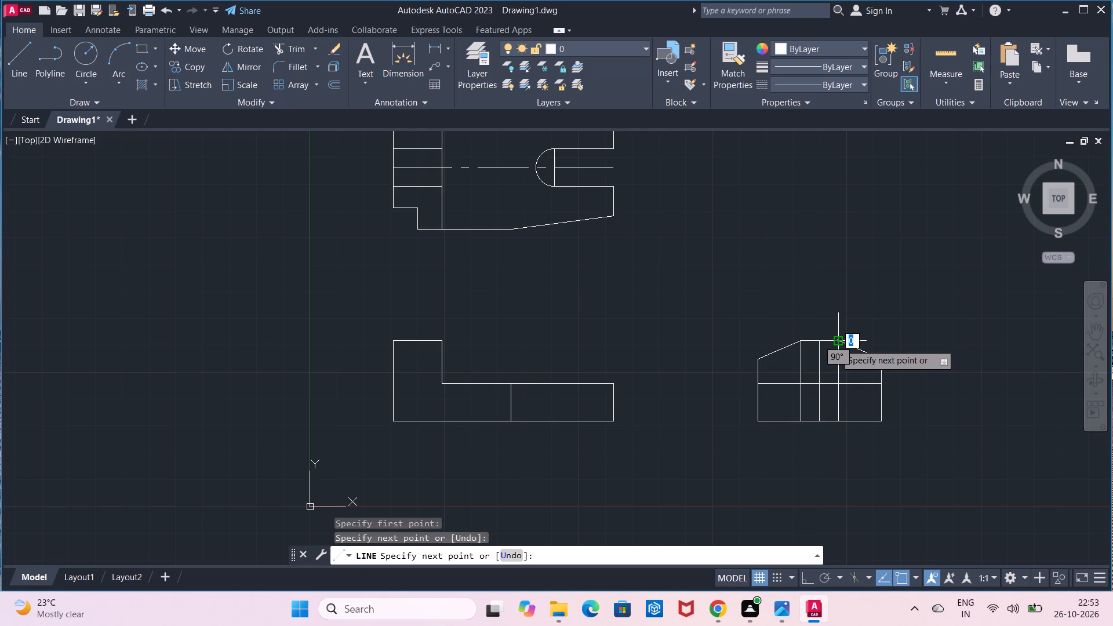
key("Escape")
Trim away the parts of the three inner verticals above the side view's inner horizontal line.
scroll(835, 344, "up", 1)
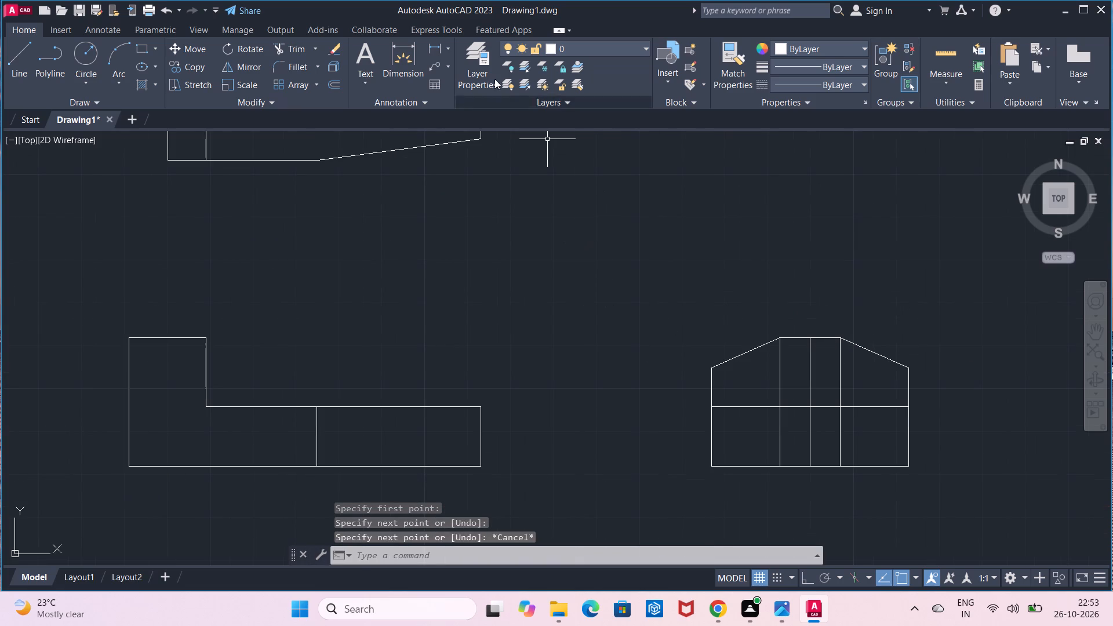
left_click(275, 42)
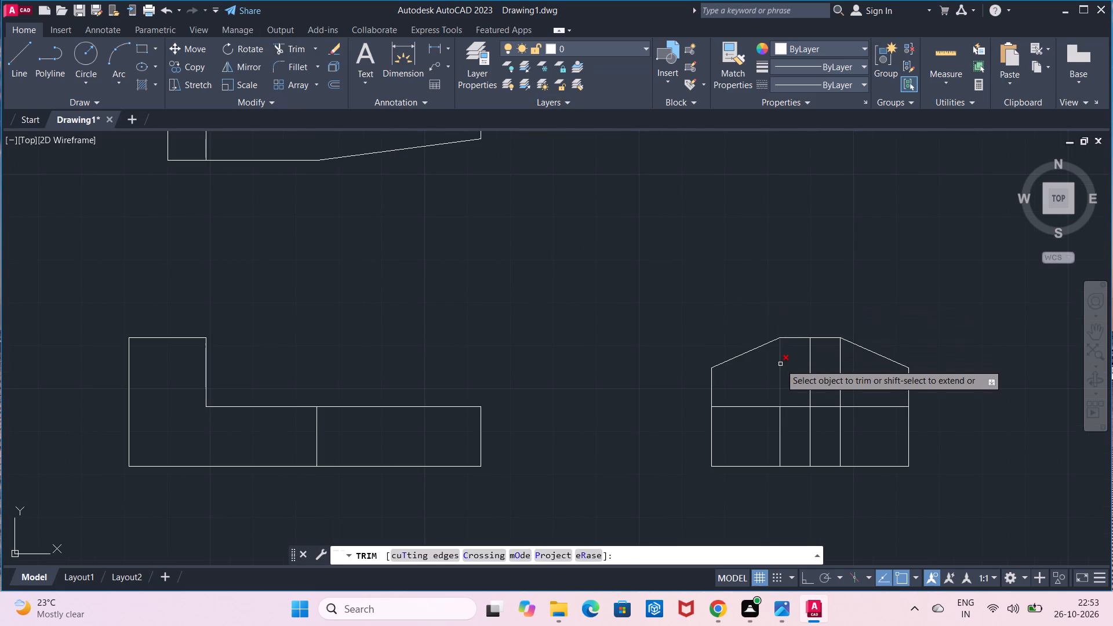
left_click(780, 365)
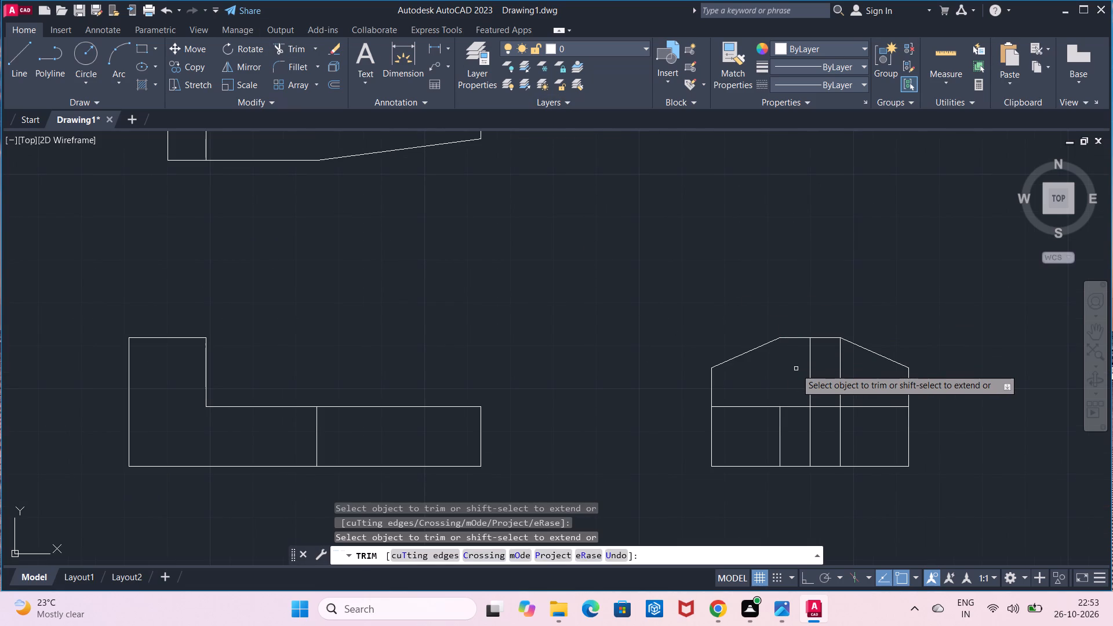
left_click(808, 370)
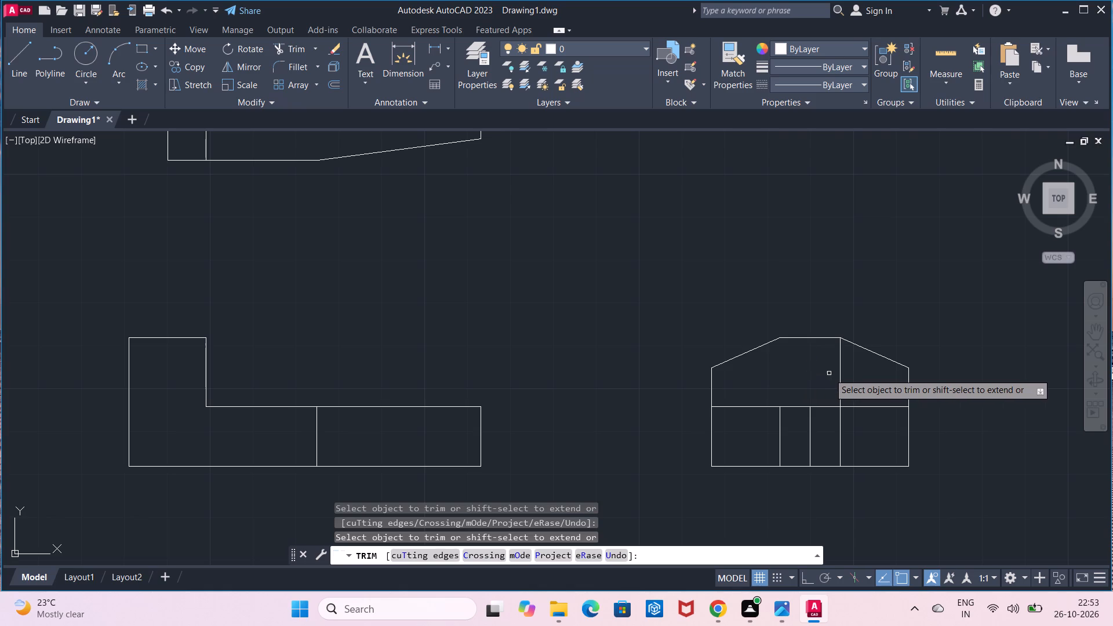
left_click(841, 376)
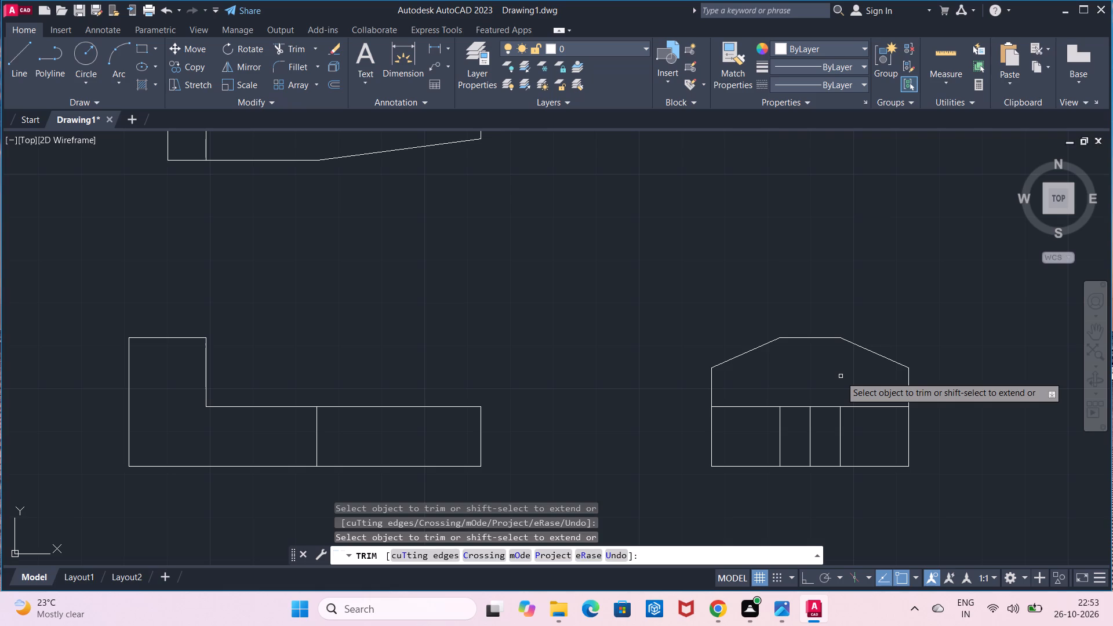
key("Escape")
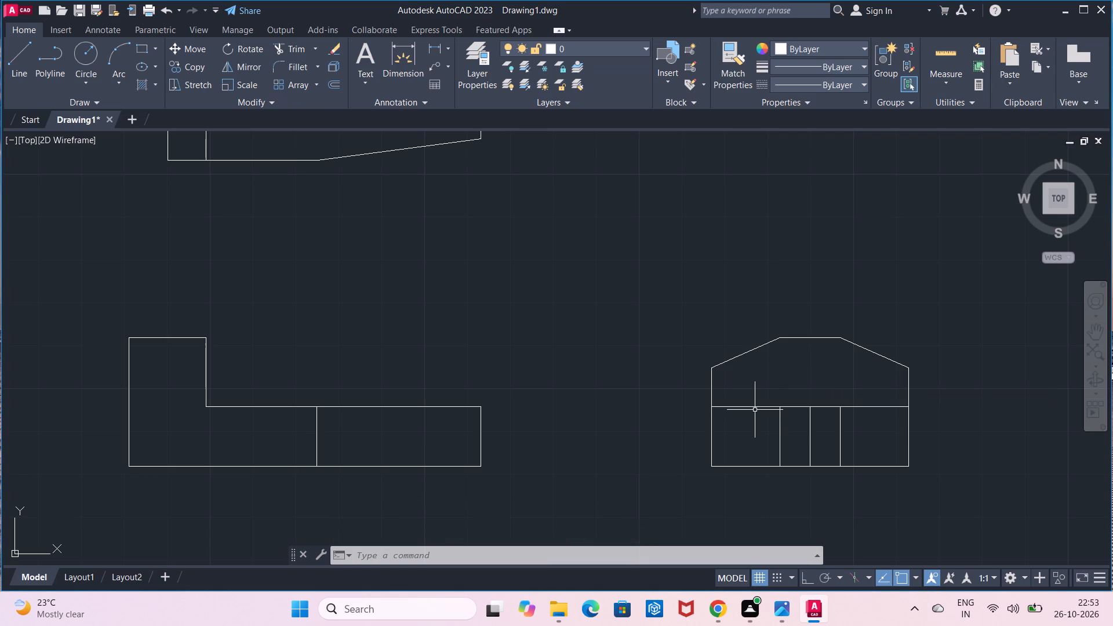
Measure the vertical spacing between the two inner horizontal lines at the top view's left end.
middle_click_drag(694, 293, 900, 511)
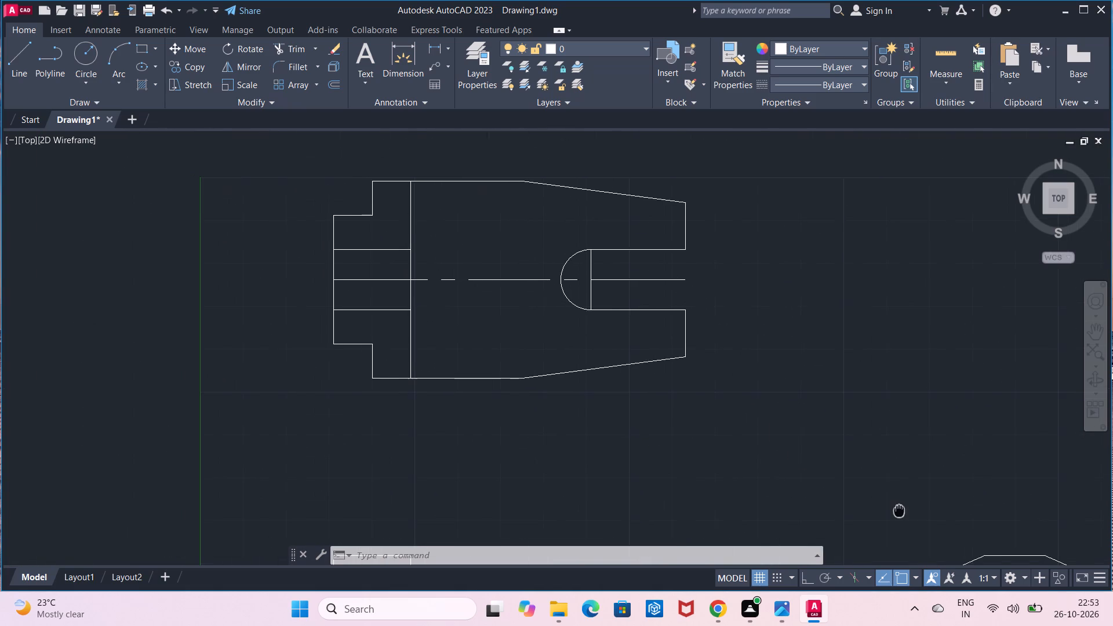
middle_click_drag(900, 511, 901, 512)
left_click(437, 52)
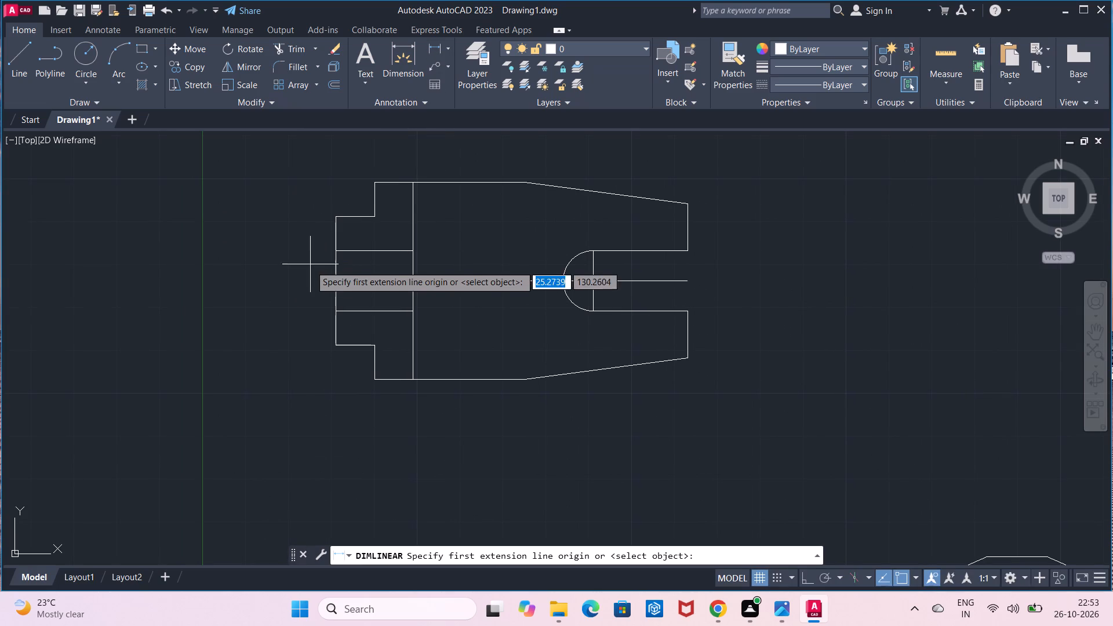
left_click(339, 248)
left_click(334, 313)
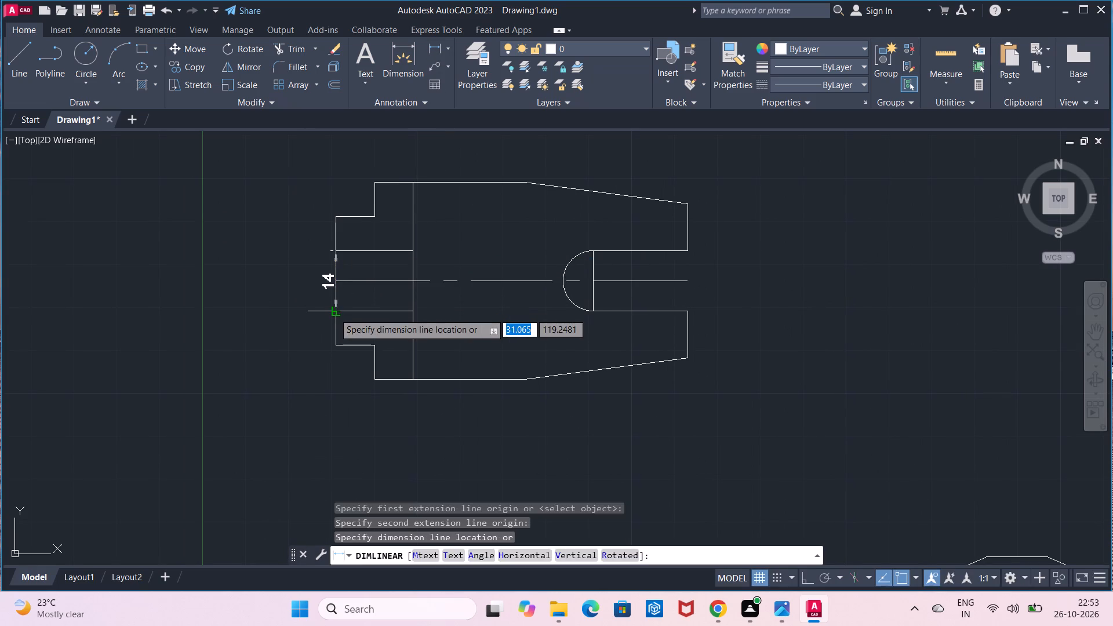
key("Escape")
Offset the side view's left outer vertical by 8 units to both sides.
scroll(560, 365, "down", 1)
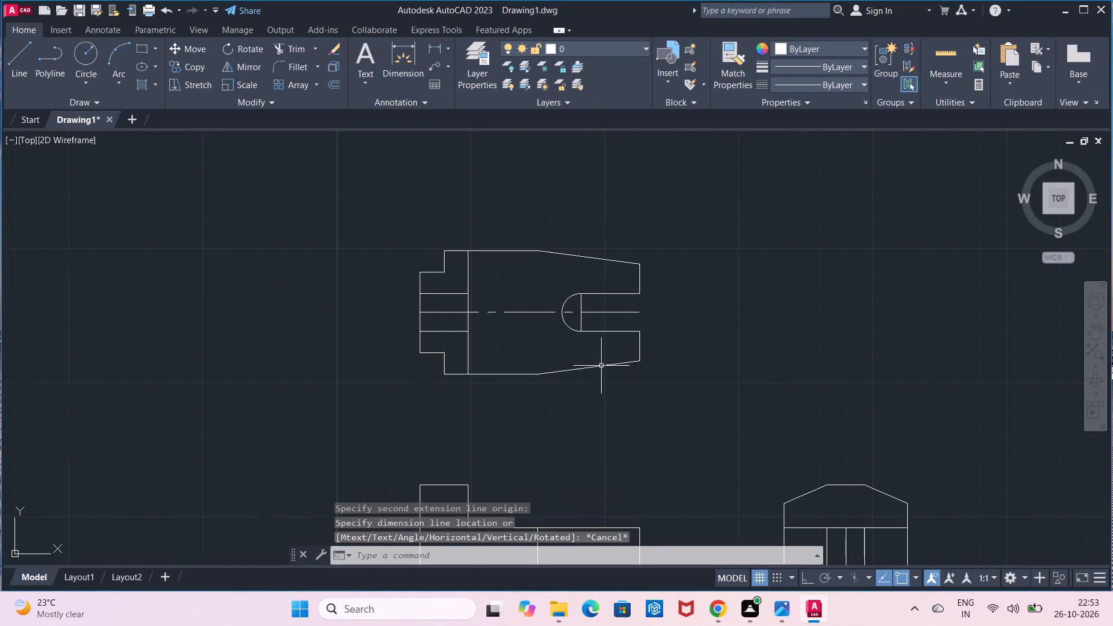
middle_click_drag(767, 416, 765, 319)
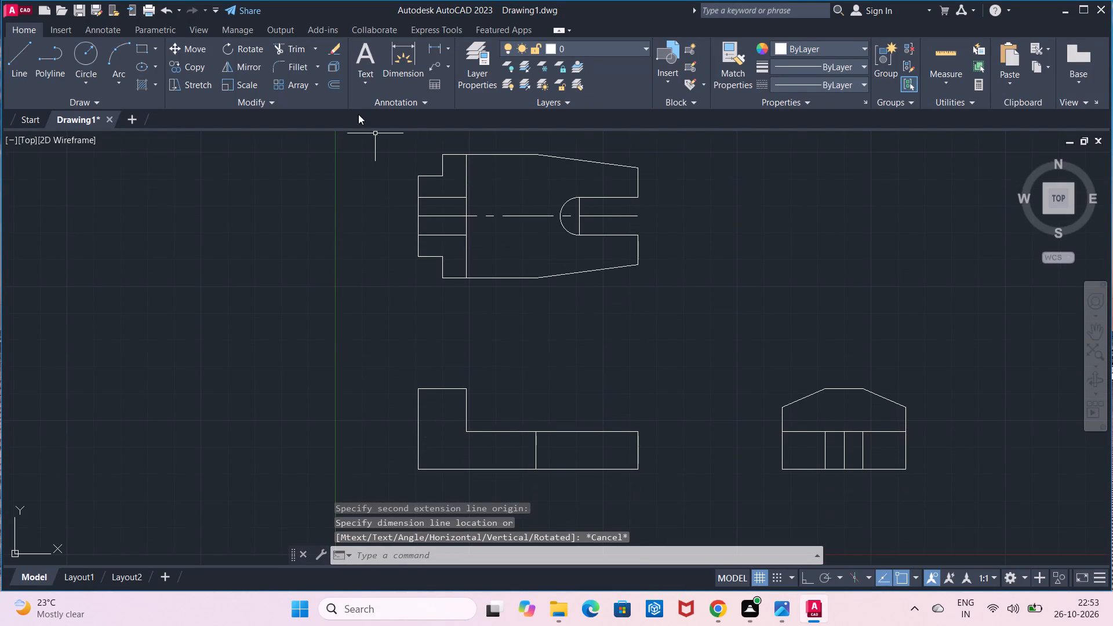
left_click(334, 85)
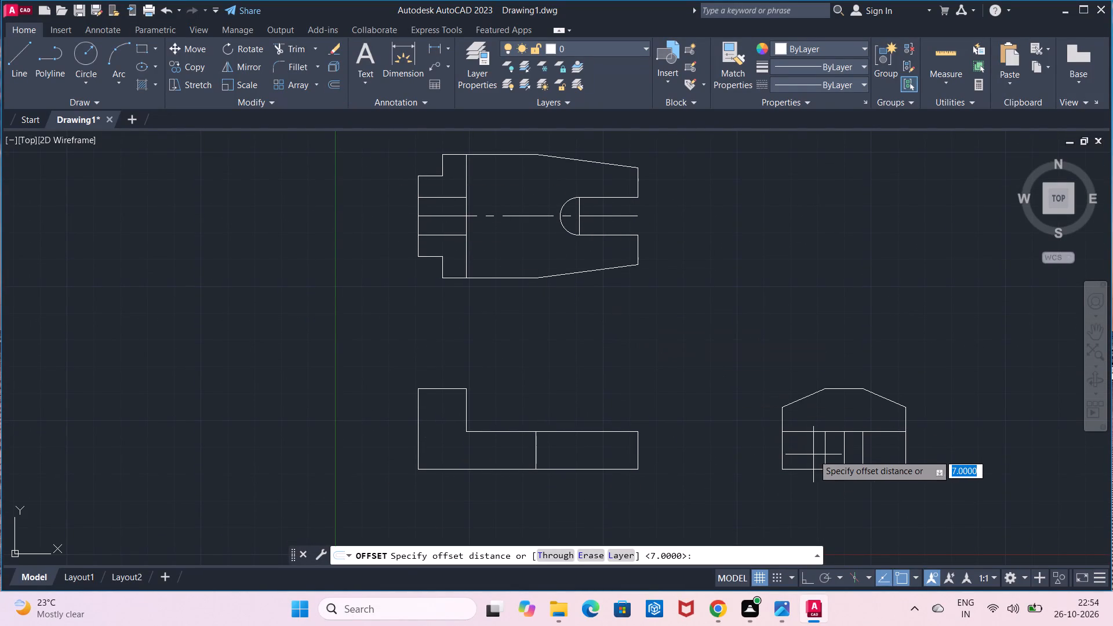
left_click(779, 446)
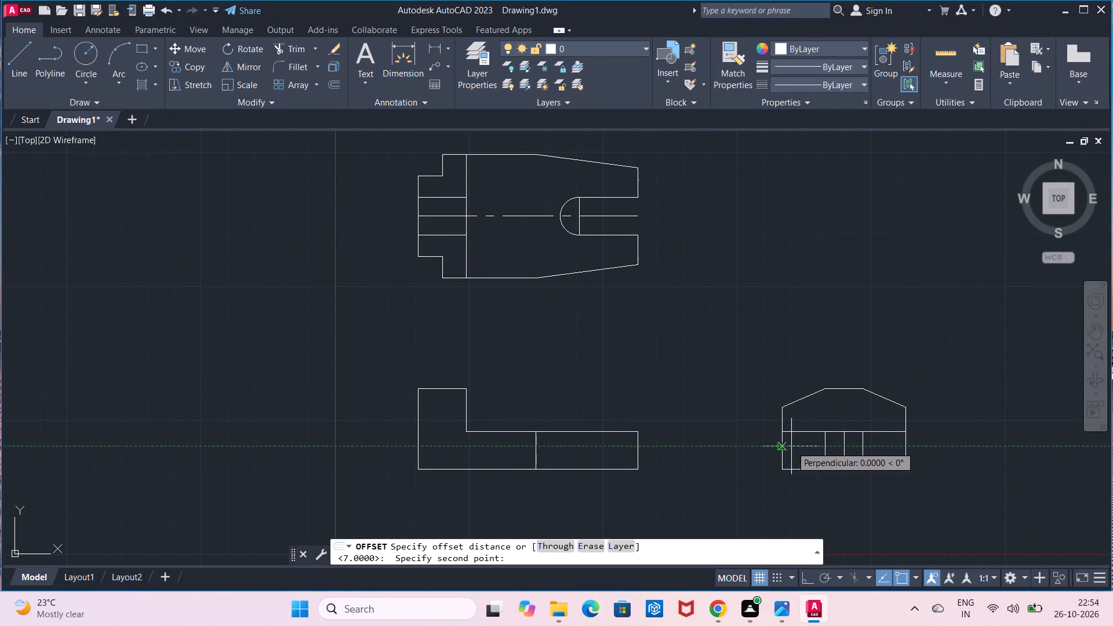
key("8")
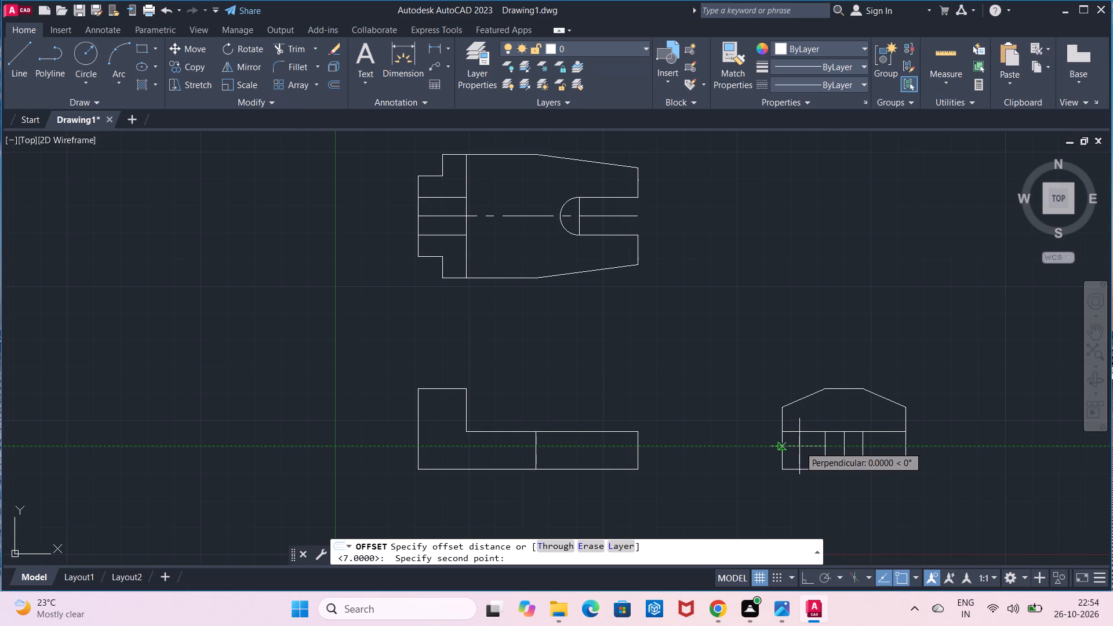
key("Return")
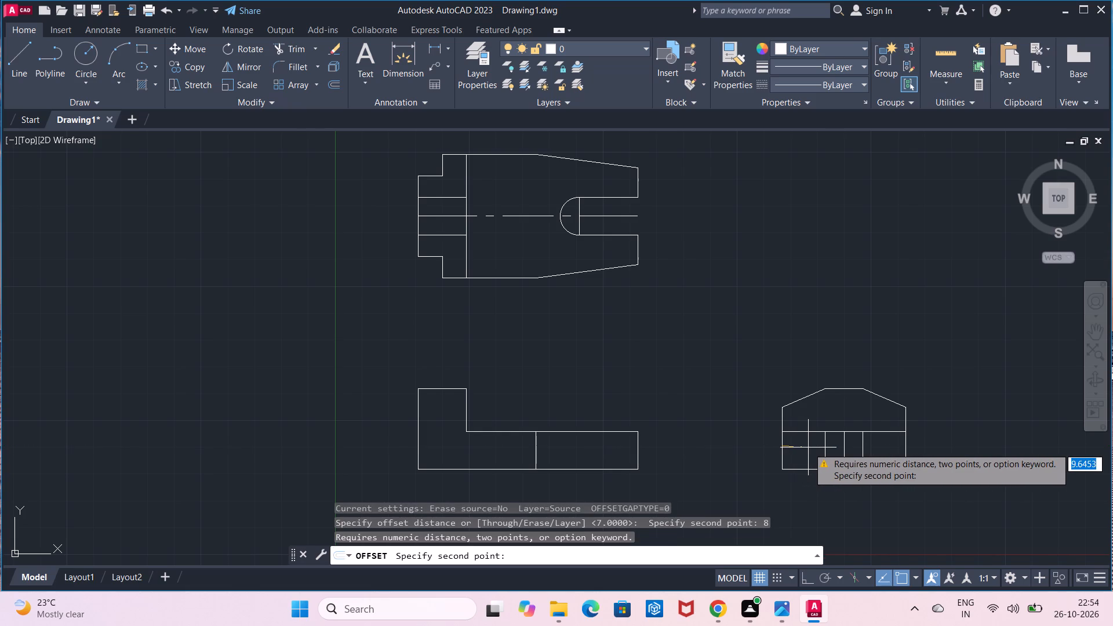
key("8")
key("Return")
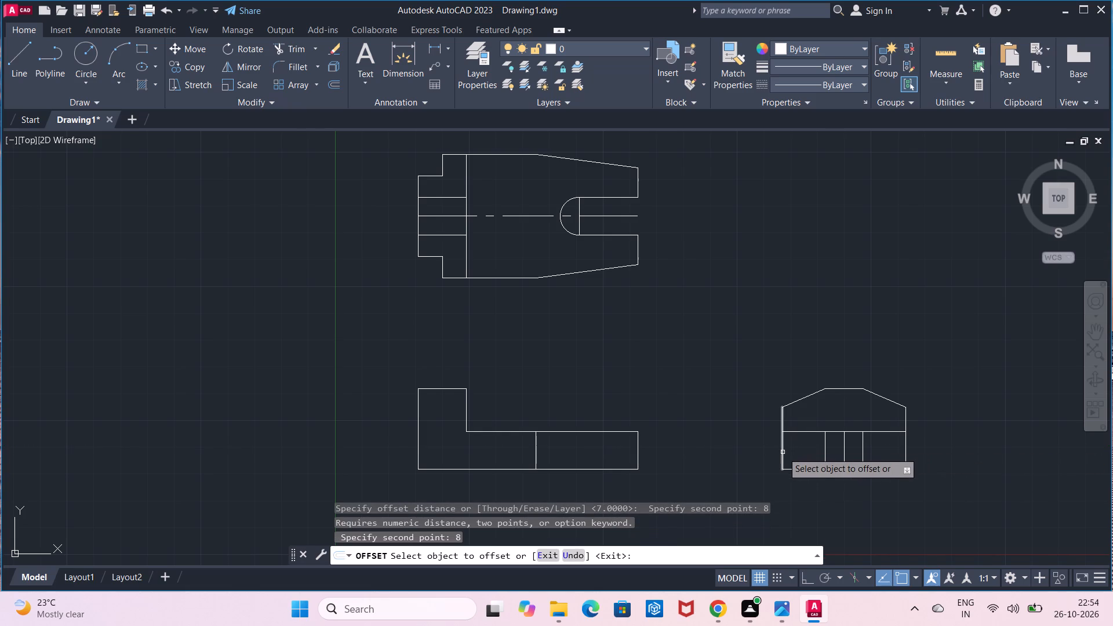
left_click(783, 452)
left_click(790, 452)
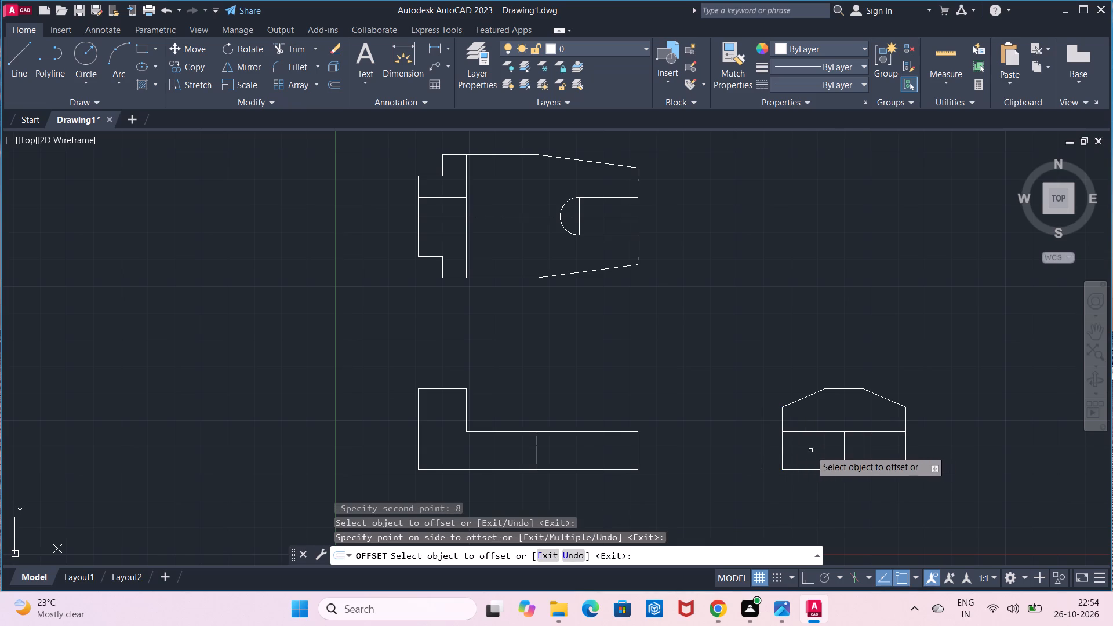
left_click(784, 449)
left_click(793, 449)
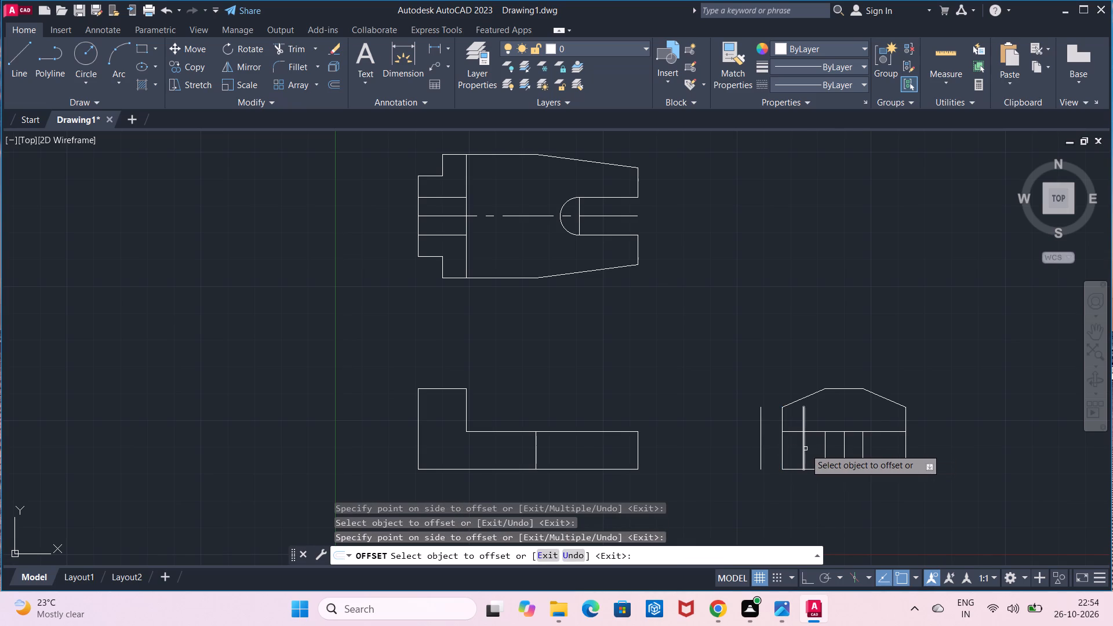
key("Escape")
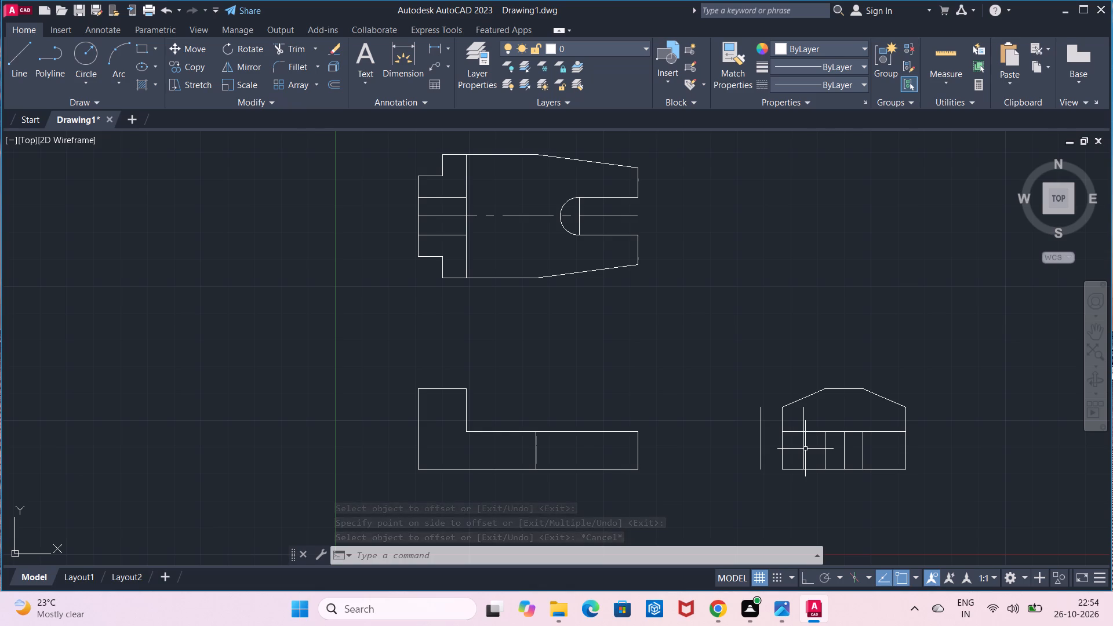
Erase the side view's vertical centre line between the two slot lines.
left_click(845, 446)
key("Delete")
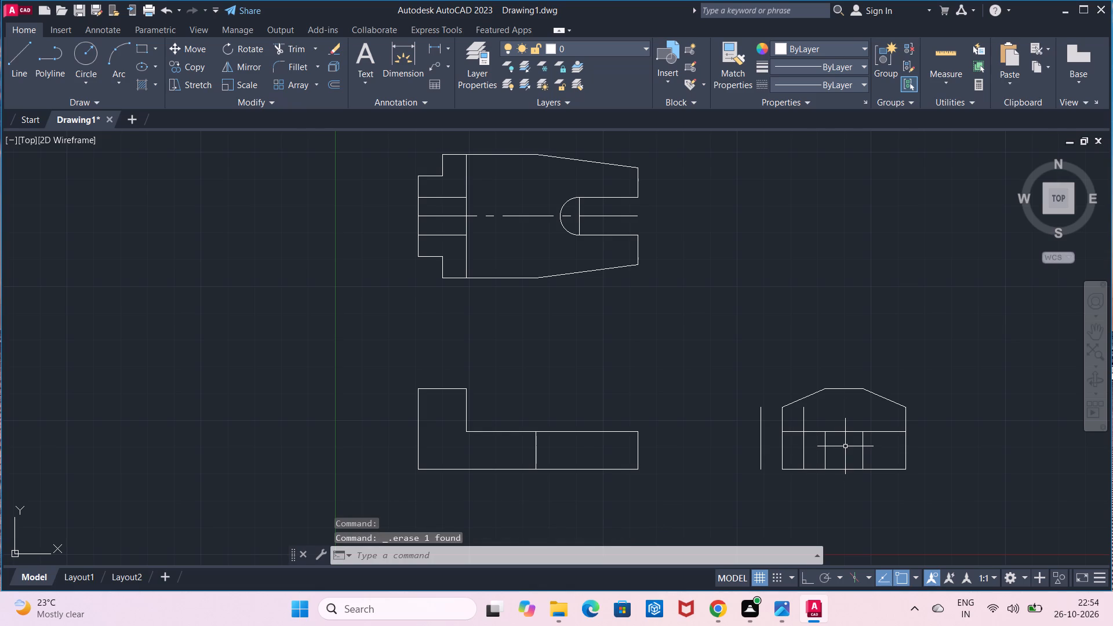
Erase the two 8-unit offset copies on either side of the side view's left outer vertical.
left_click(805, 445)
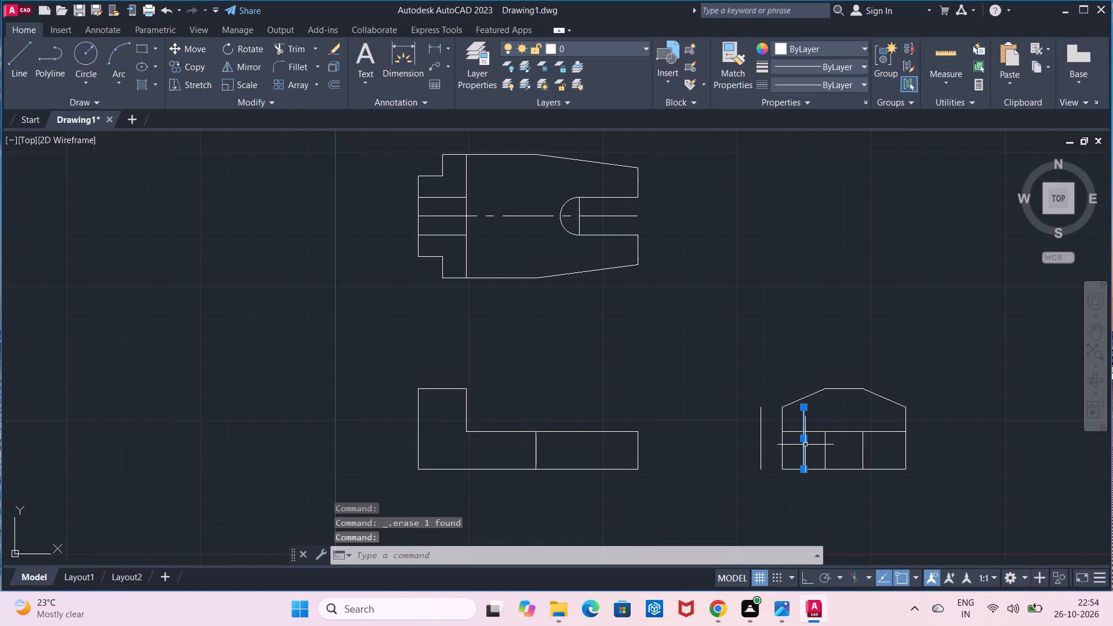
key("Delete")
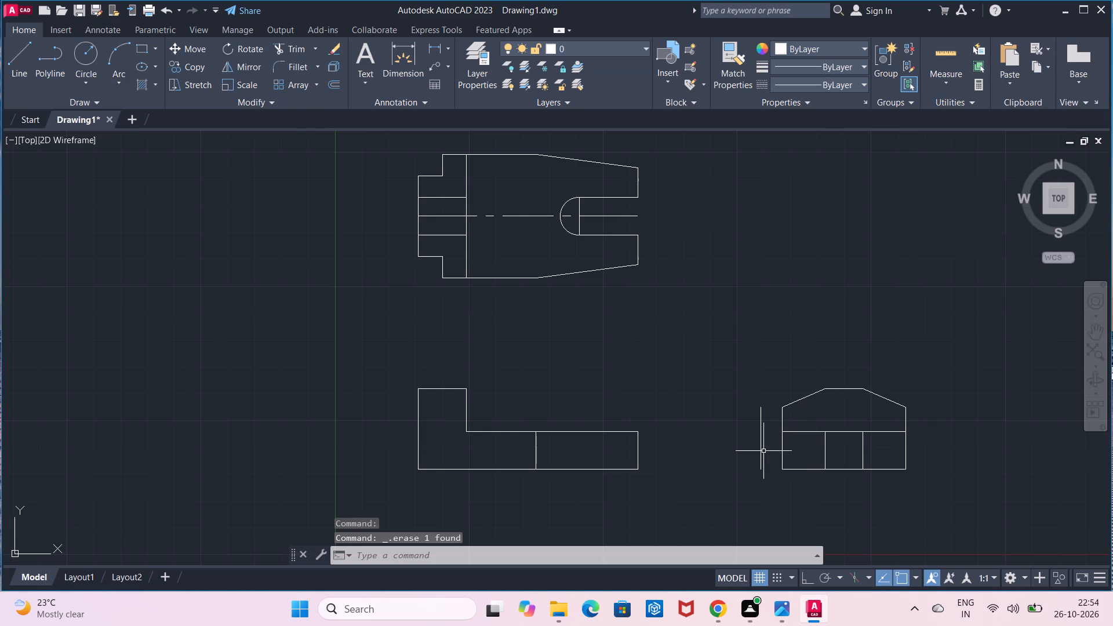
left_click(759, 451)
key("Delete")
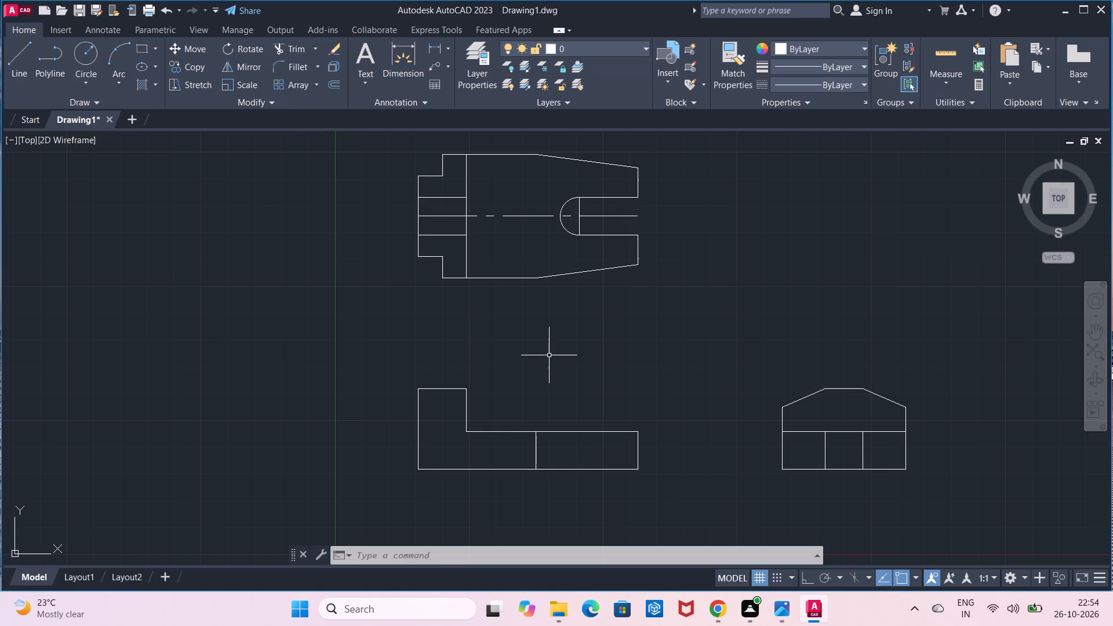
Offset the side view's left outer vertical by 5 units to both sides and its right outer vertical 5 units inward.
left_click(339, 89)
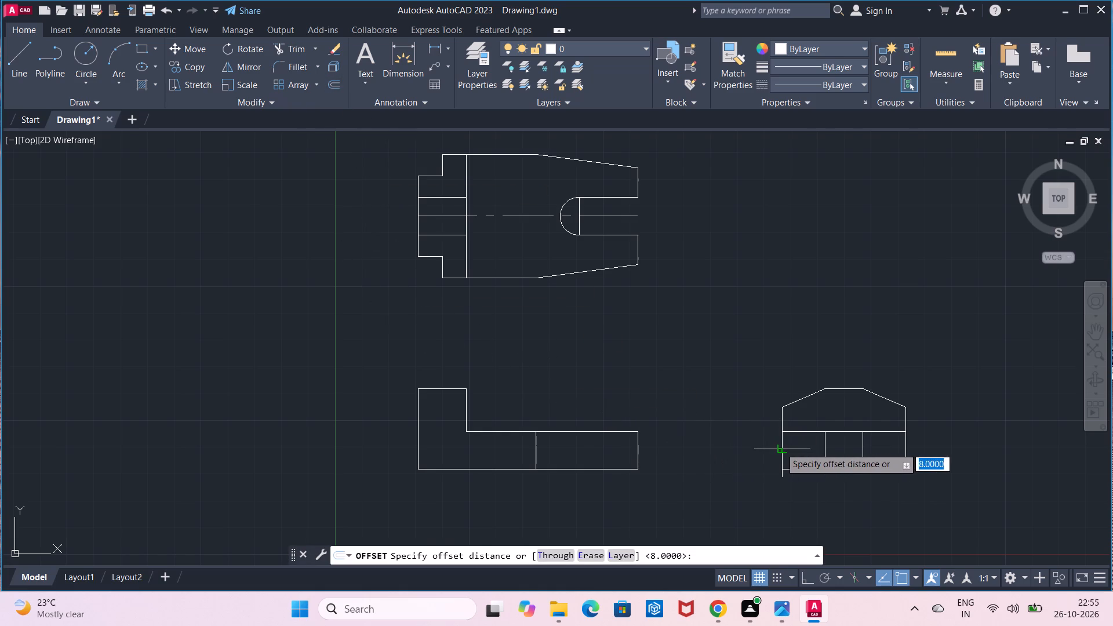
left_click(780, 447)
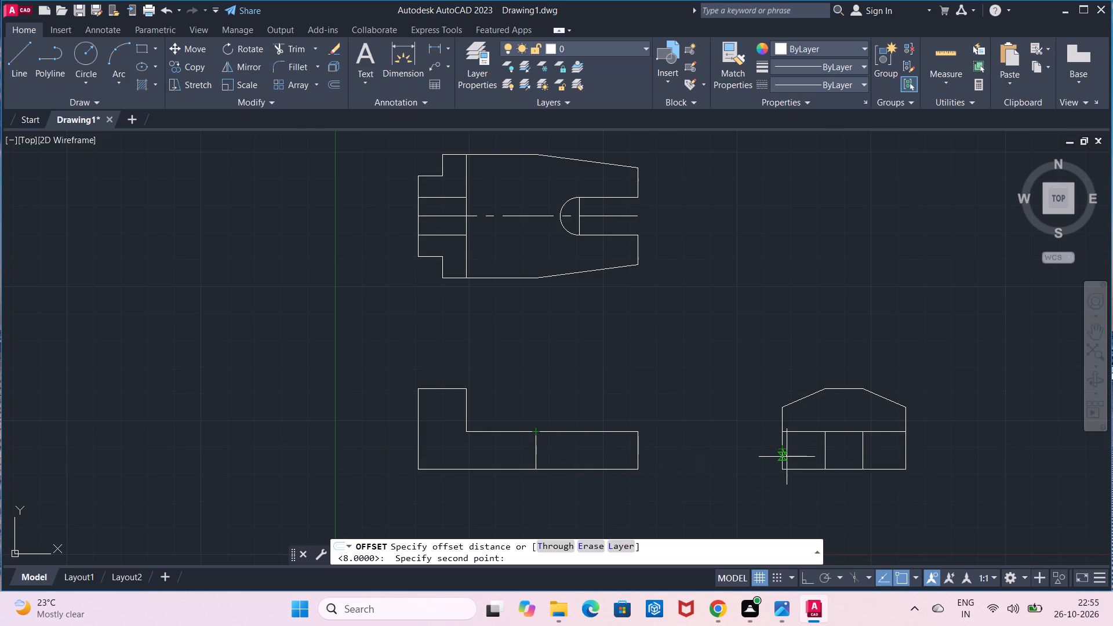
key("5")
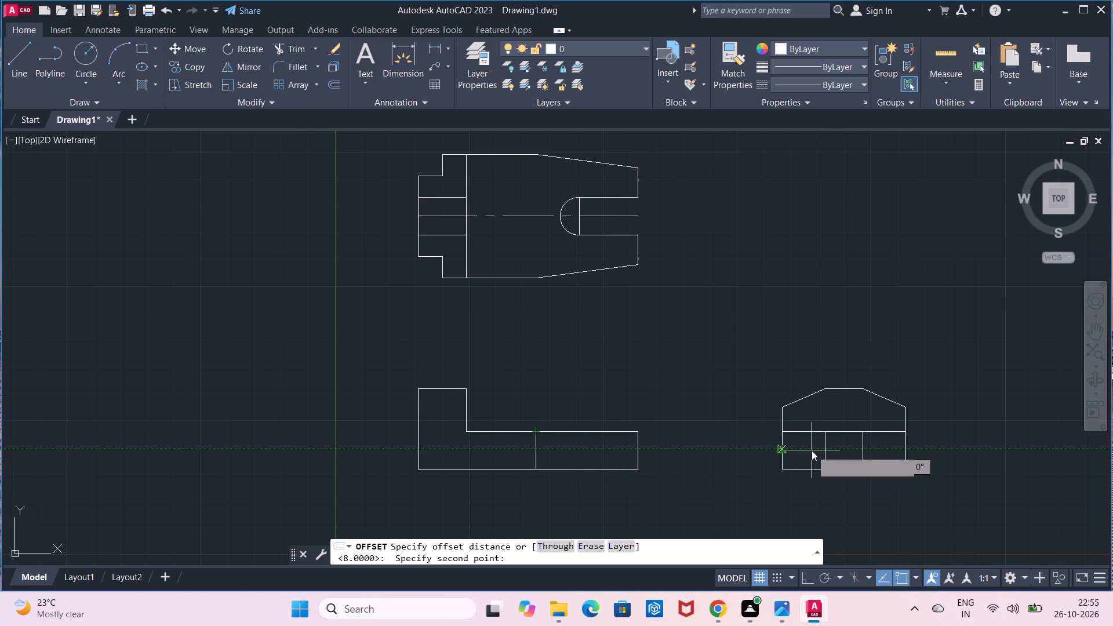
key("Return")
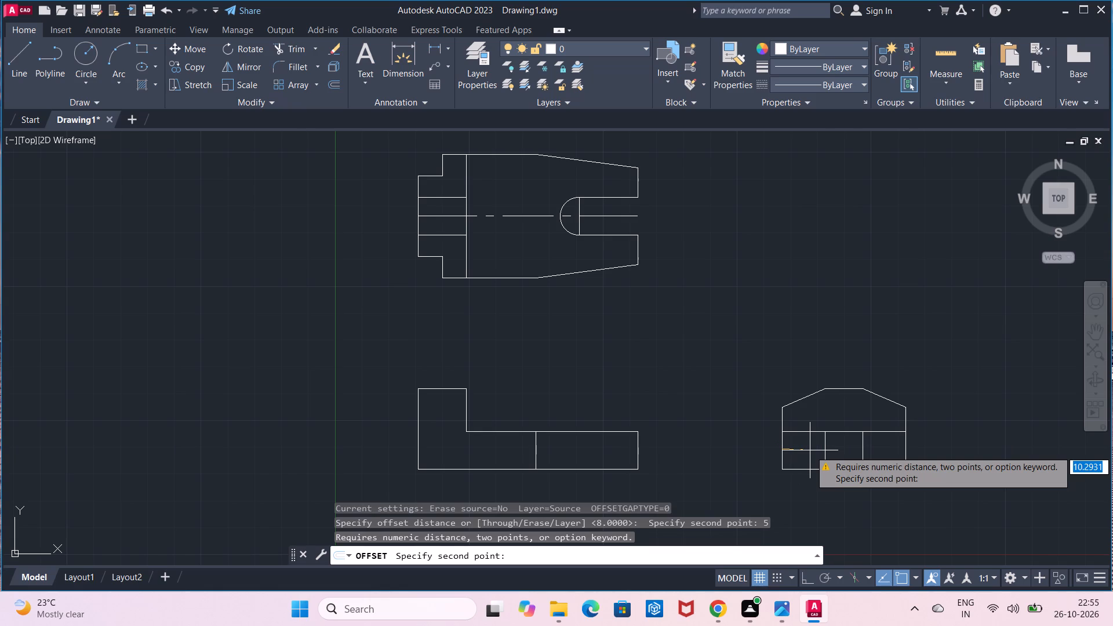
key("5")
key("Return")
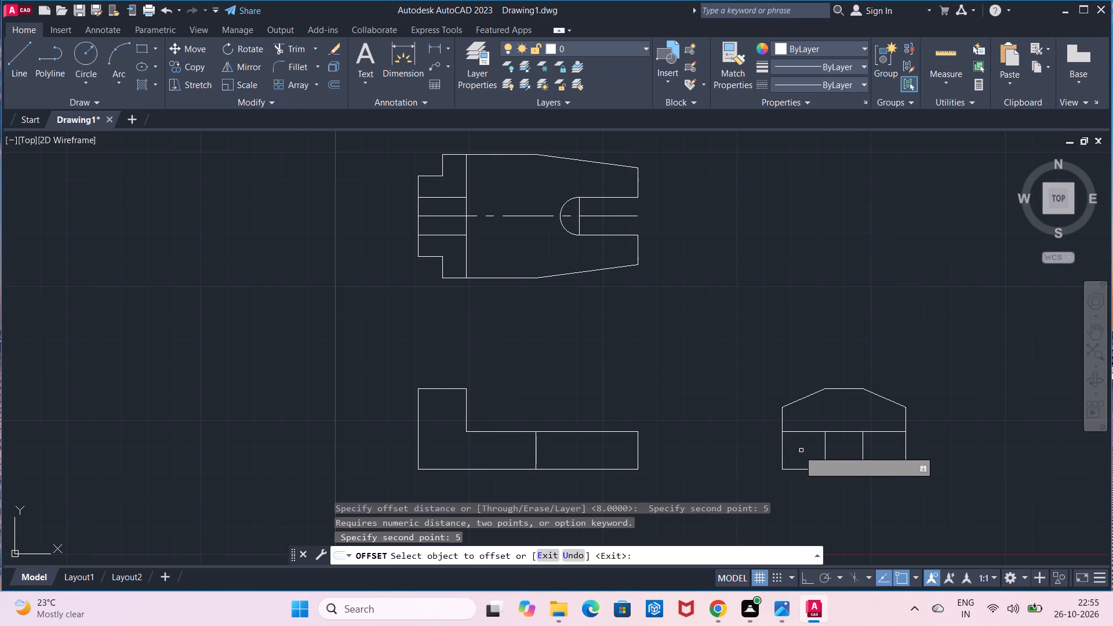
left_click(783, 452)
left_click(787, 452)
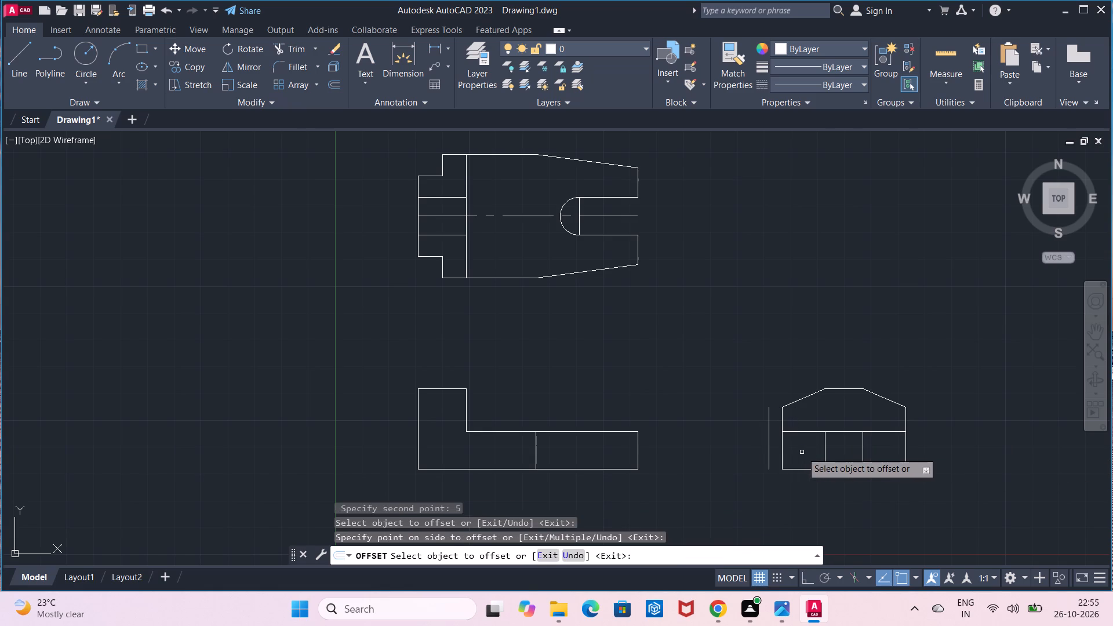
left_click(784, 451)
left_click(791, 451)
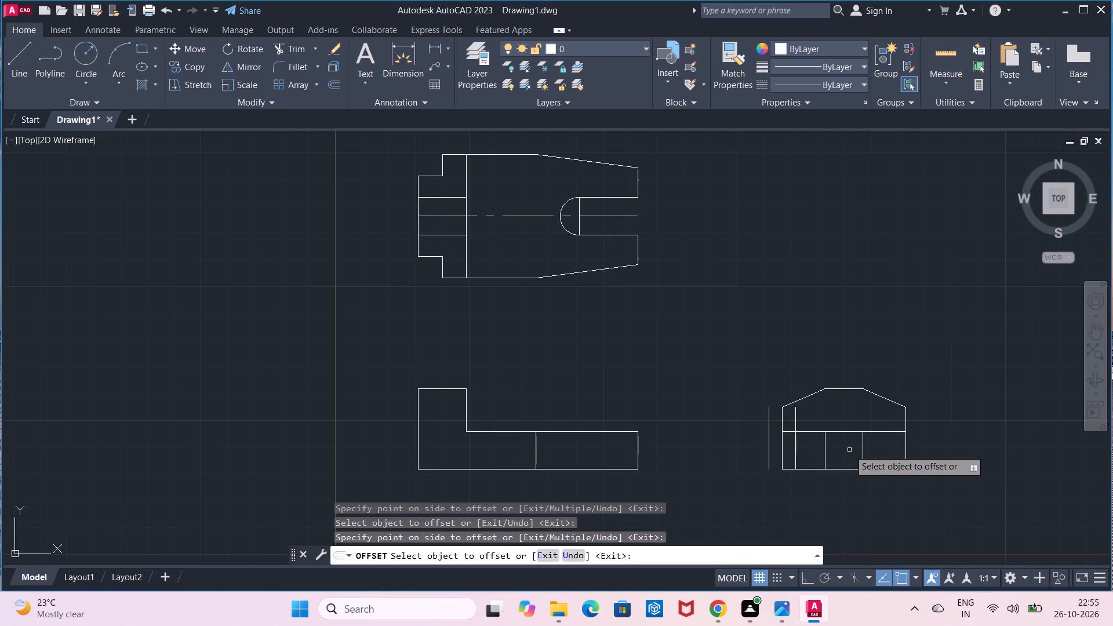
left_click(904, 449)
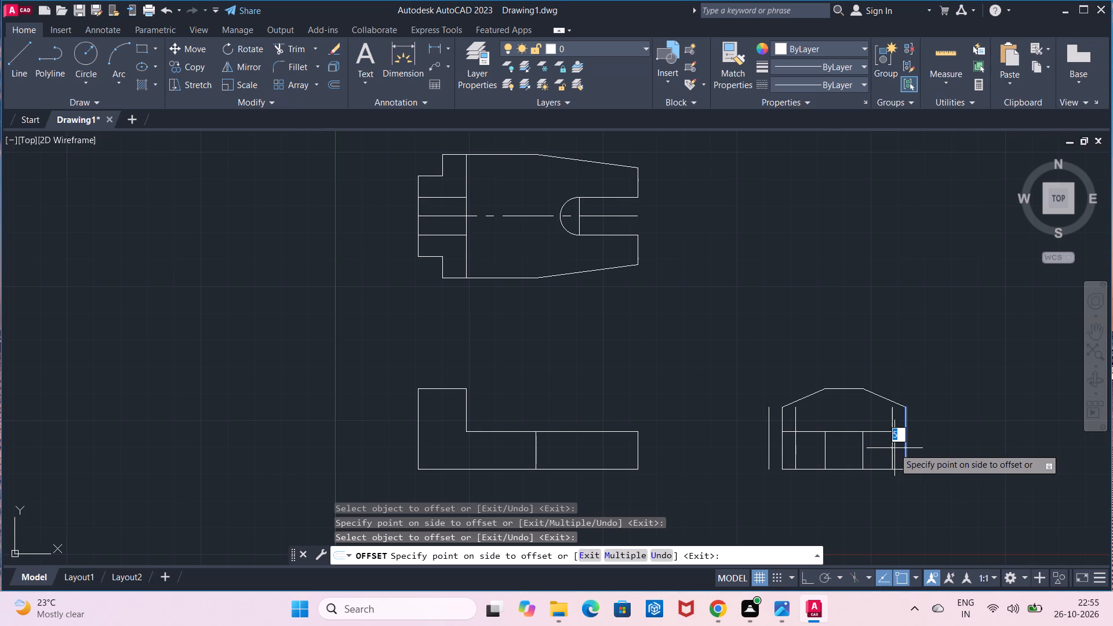
left_click(893, 448)
key("Escape")
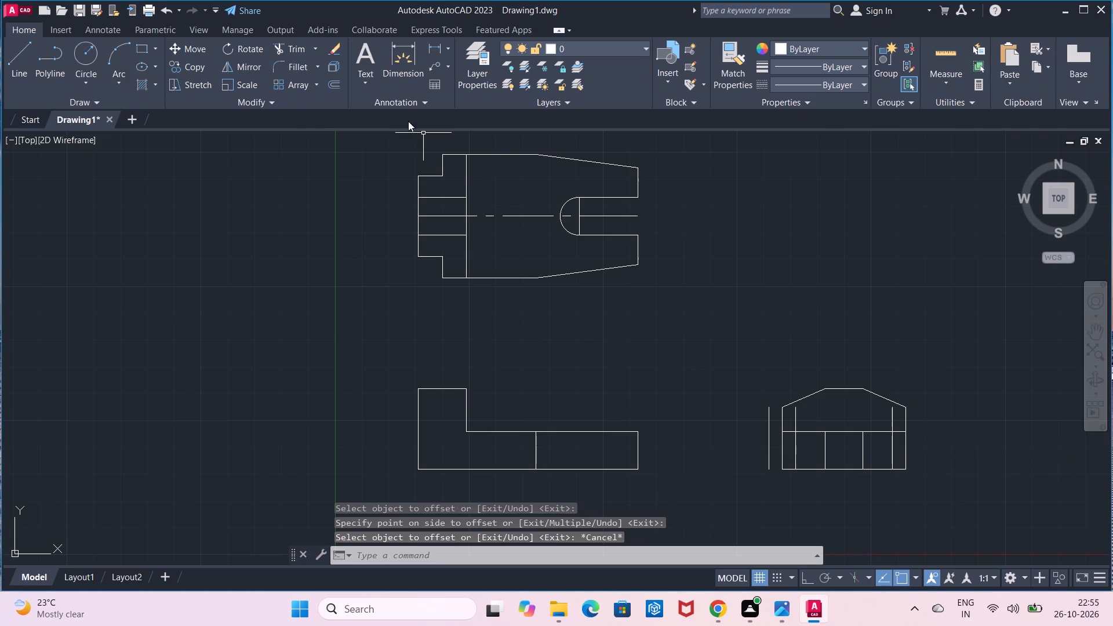
Erase the stray offset vertical lying outside the side view's left edge.
left_click(338, 50)
left_click(768, 434)
key("Return")
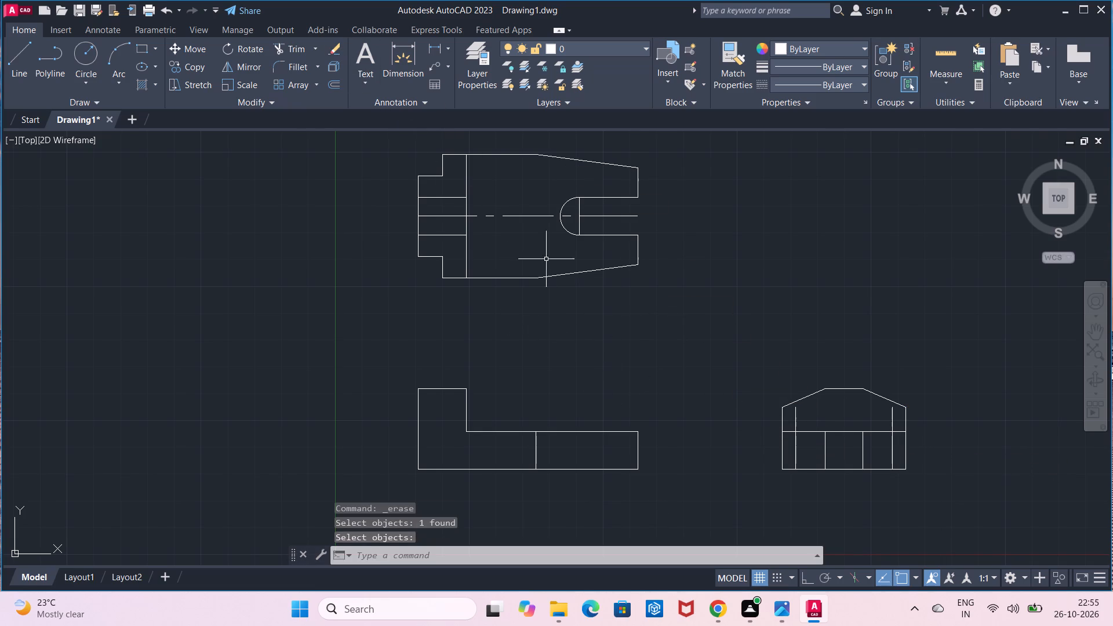
Trim away the parts of the two new side view verticals above the inner horizontal line.
left_click(295, 53)
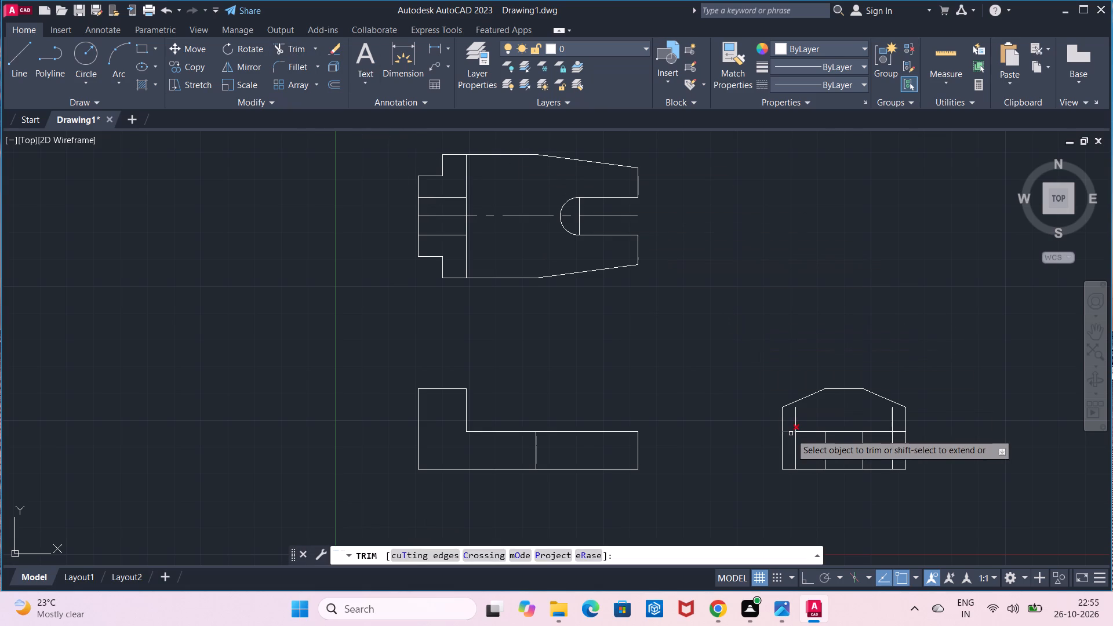
left_click(795, 423)
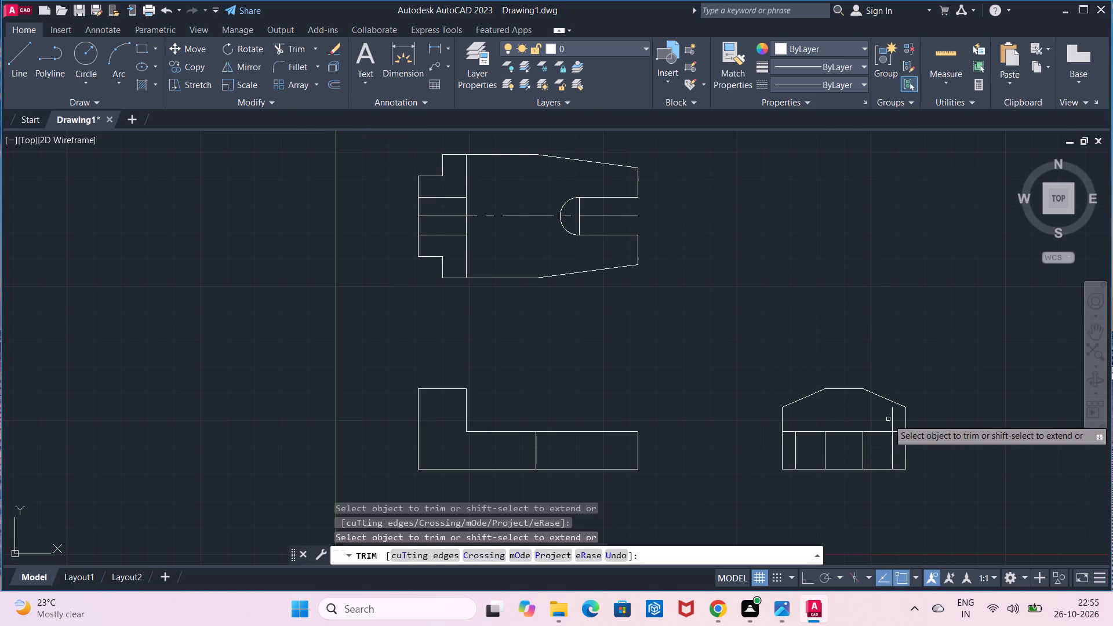
left_click(892, 420)
key("Escape")
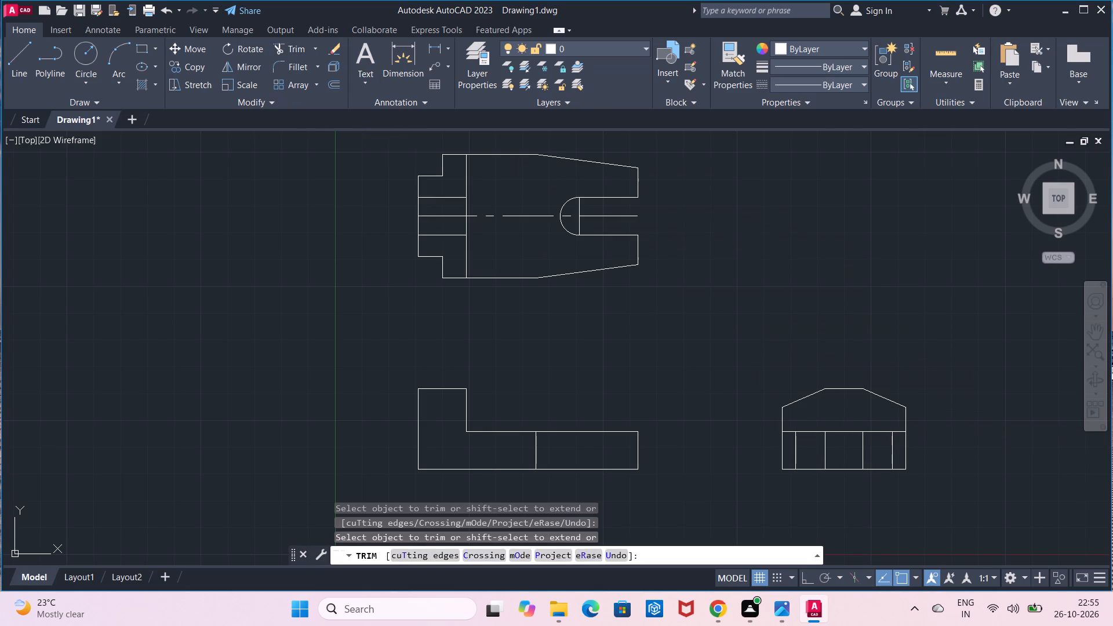
Offset the front view's left outer vertical 9 units inward.
scroll(892, 420, "down", 1)
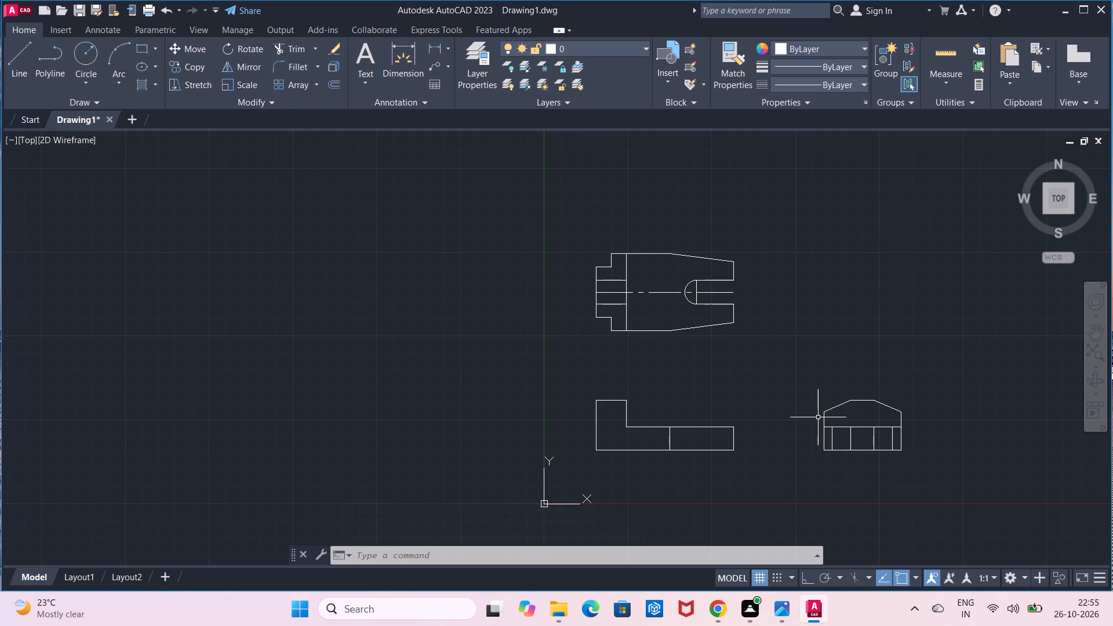
scroll(818, 417, "up", 1)
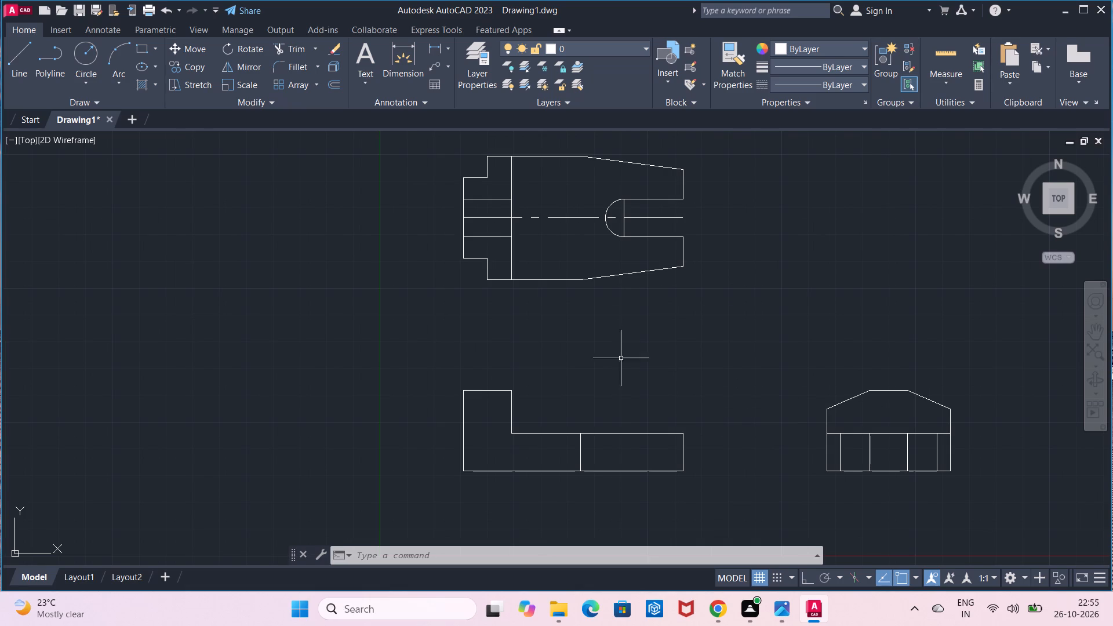
left_click(338, 88)
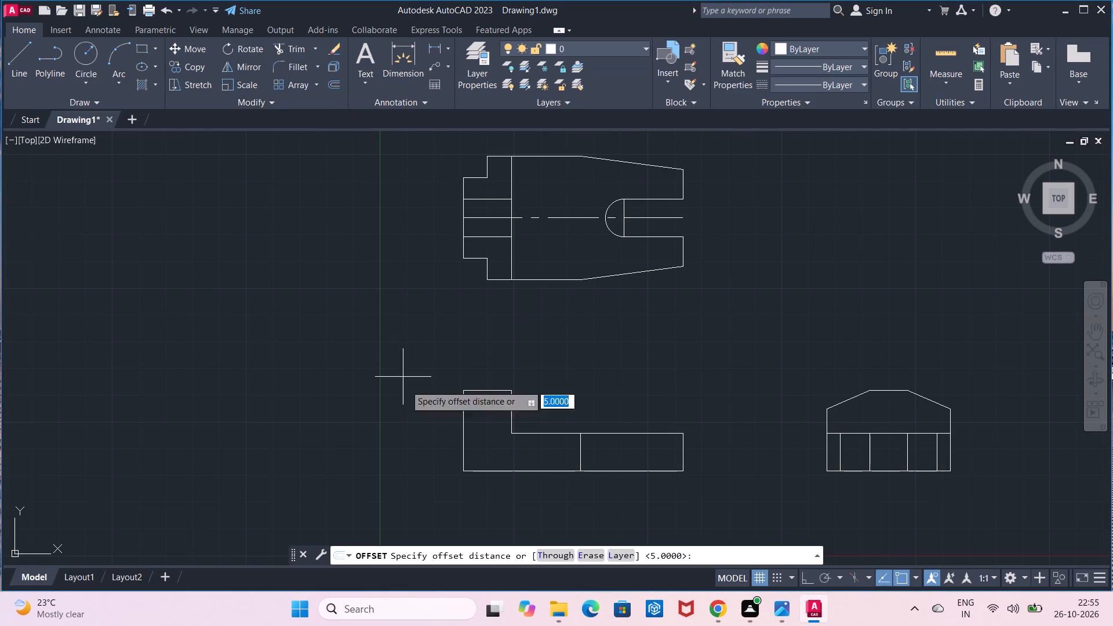
left_click(462, 432)
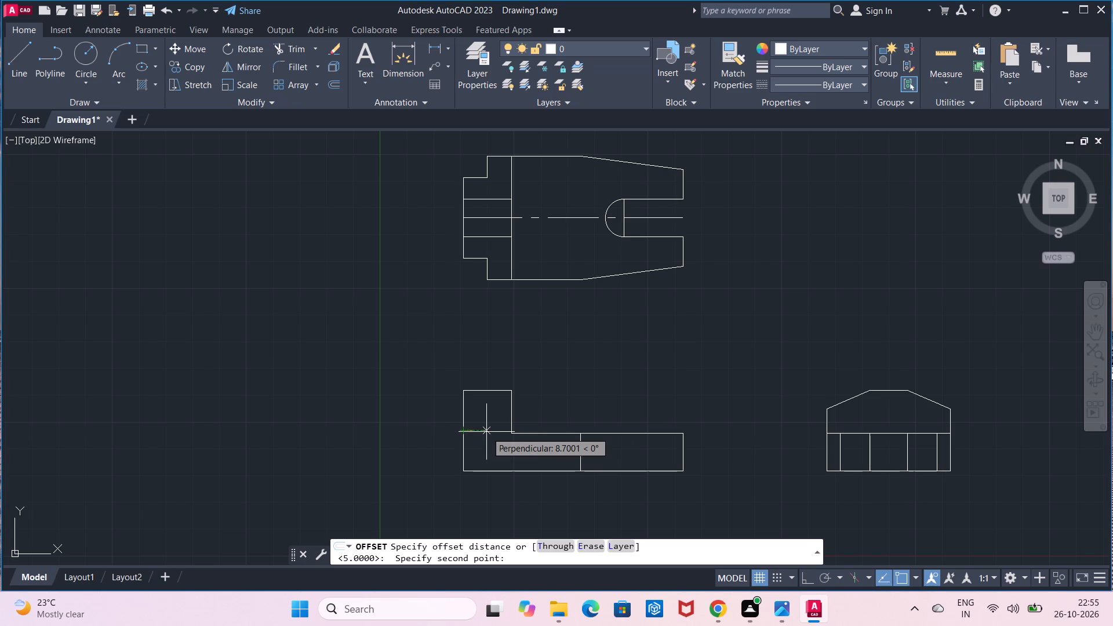
key("9")
key("Return")
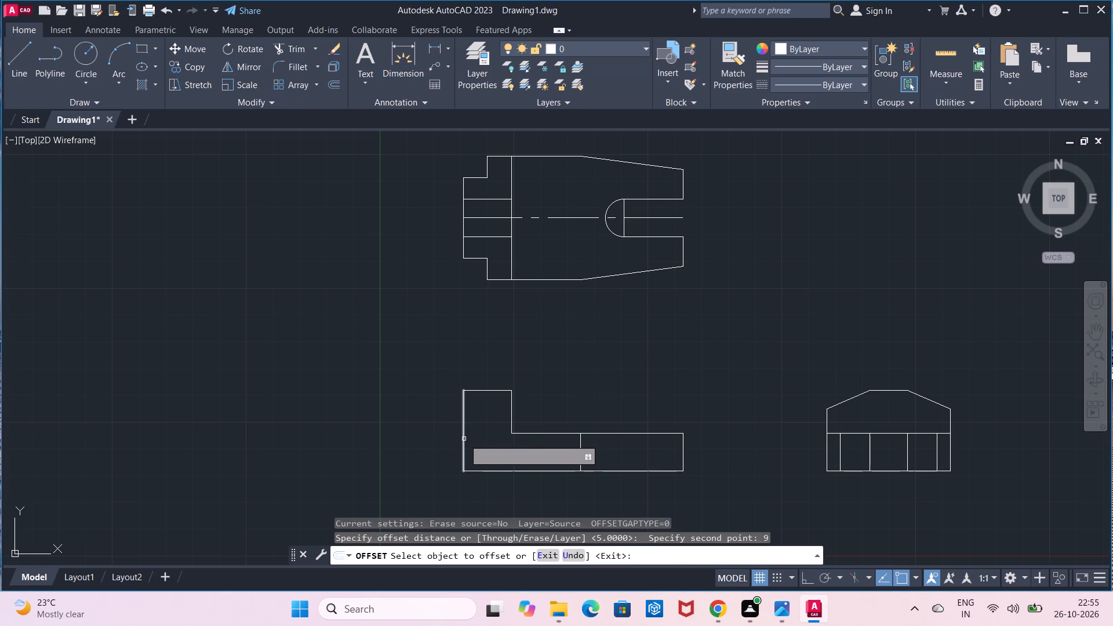
left_click(464, 439)
left_click(475, 436)
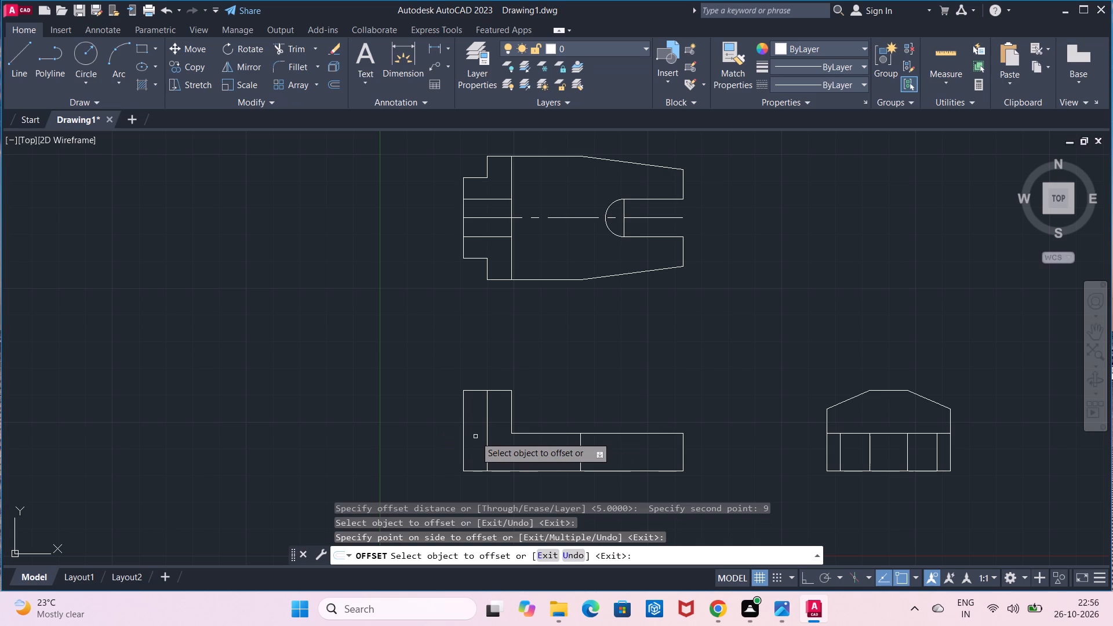
key("Escape")
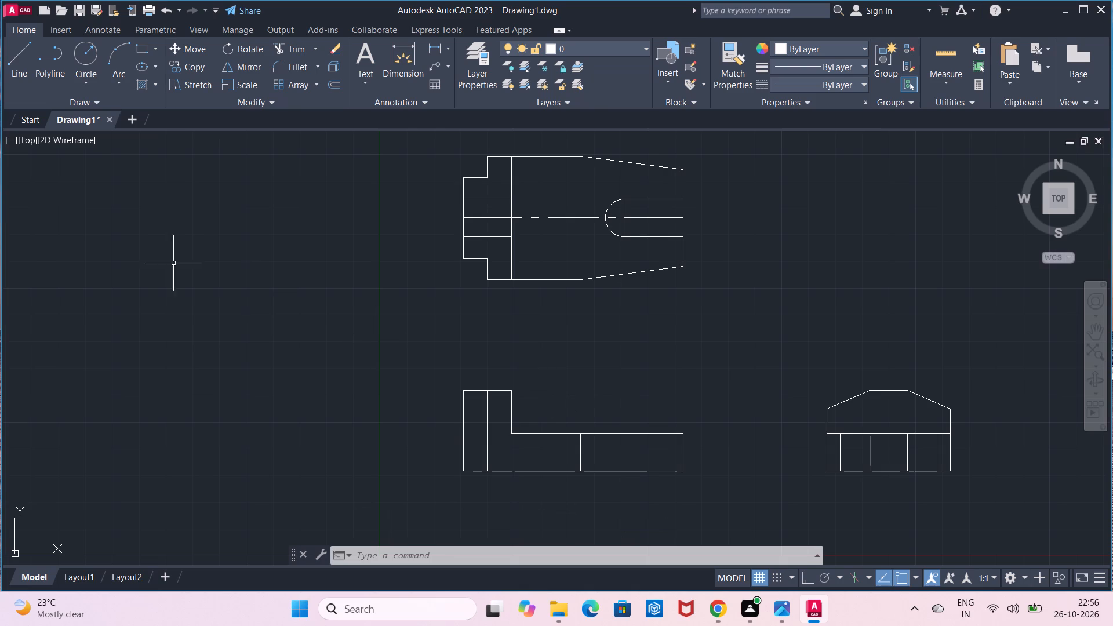
Draw a horizontal projection line from the side view's left shoulder corner to the front view's new inner vertical.
left_click(19, 69)
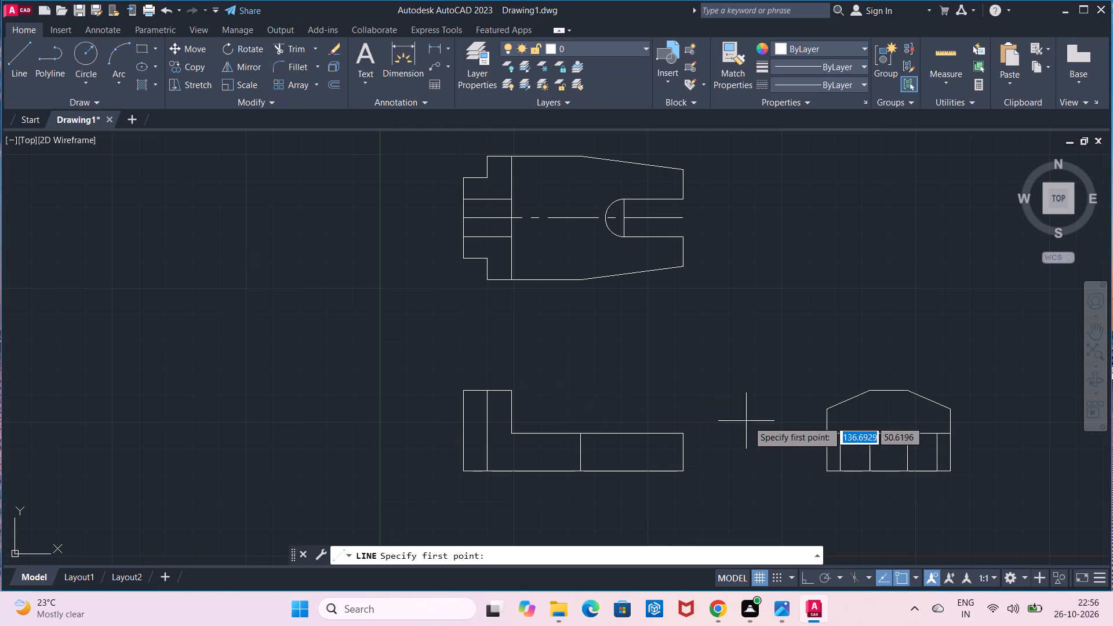
left_click(825, 413)
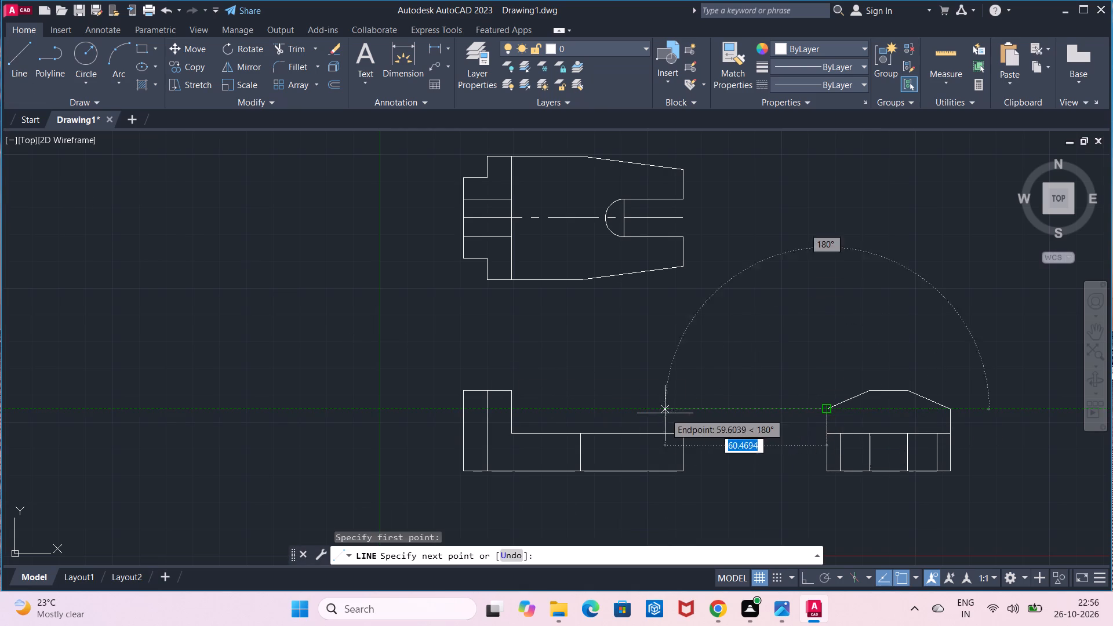
left_click(485, 411)
key("Escape")
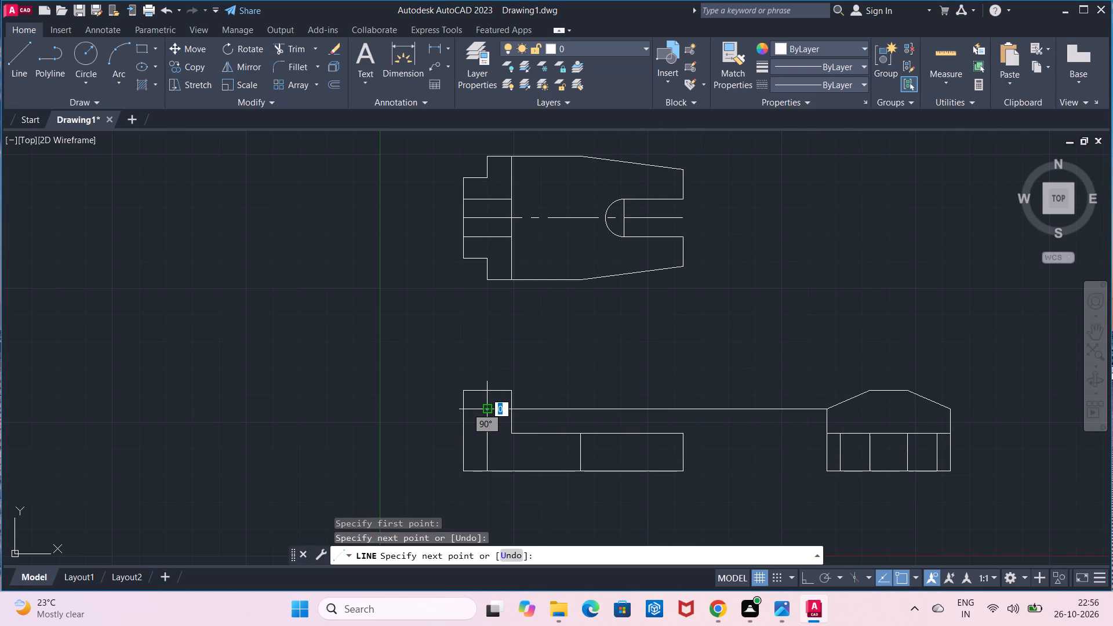
Trim away the part of the projection line lying between the front view's upright and the side view.
left_click(297, 56)
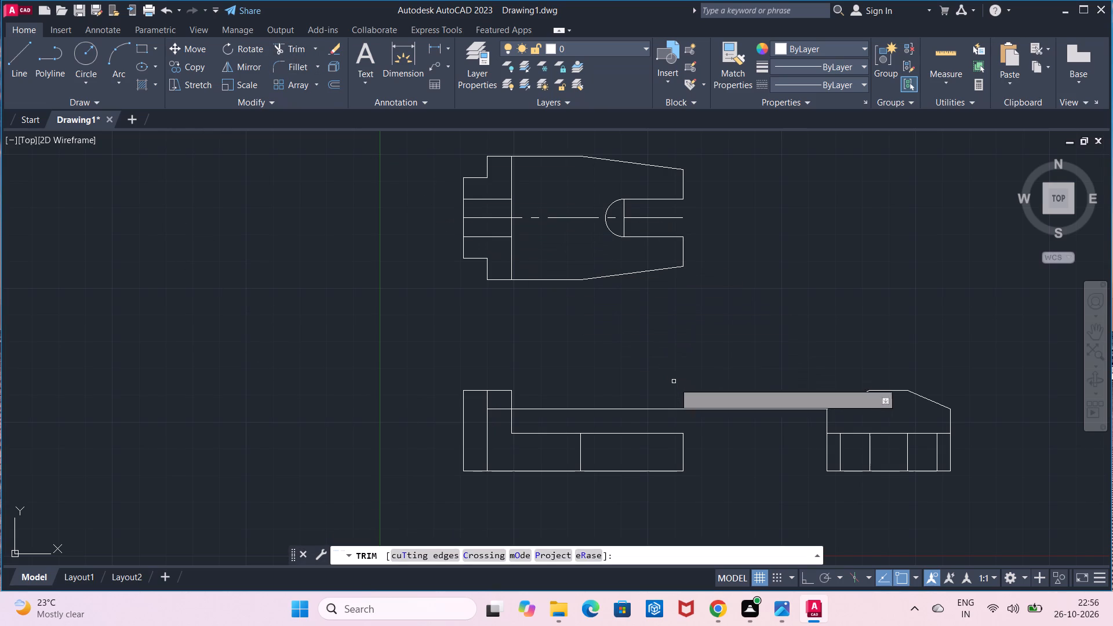
left_click(688, 409)
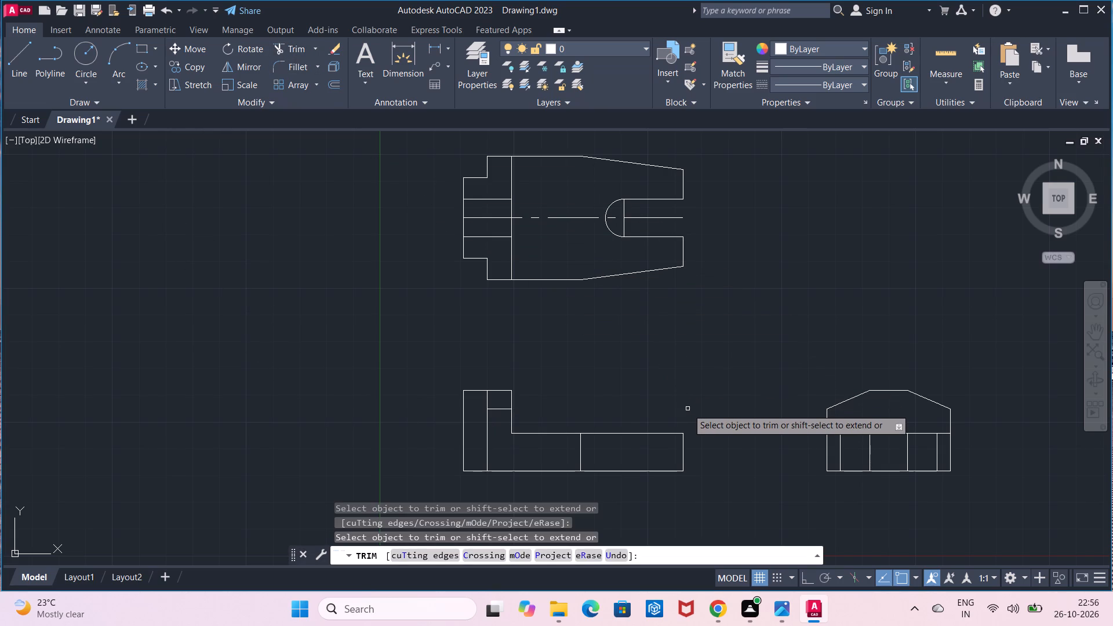
key("Escape")
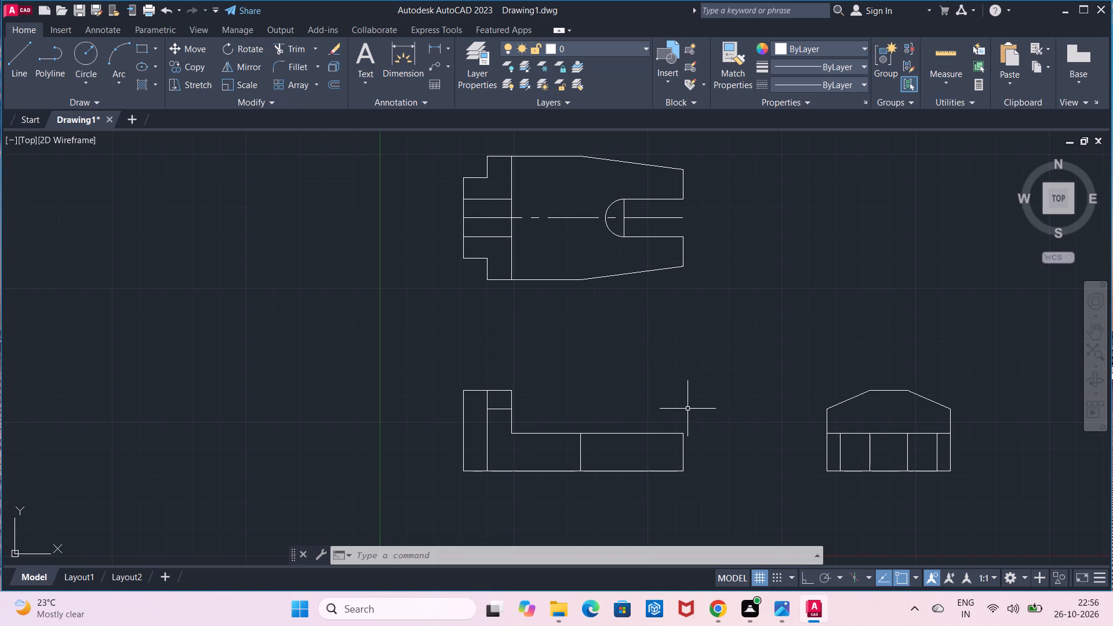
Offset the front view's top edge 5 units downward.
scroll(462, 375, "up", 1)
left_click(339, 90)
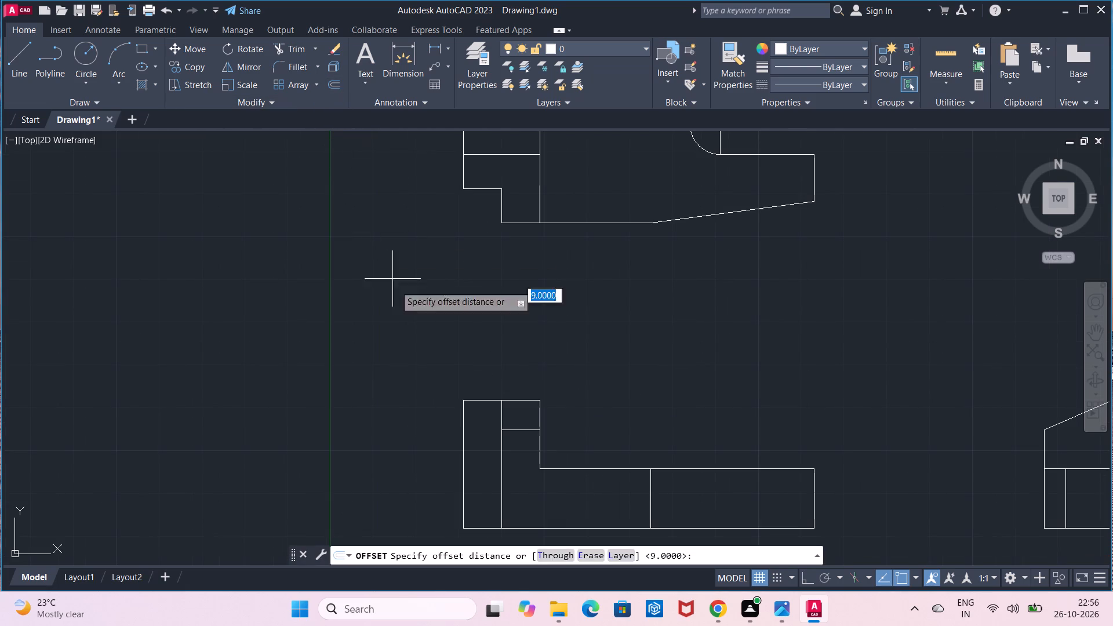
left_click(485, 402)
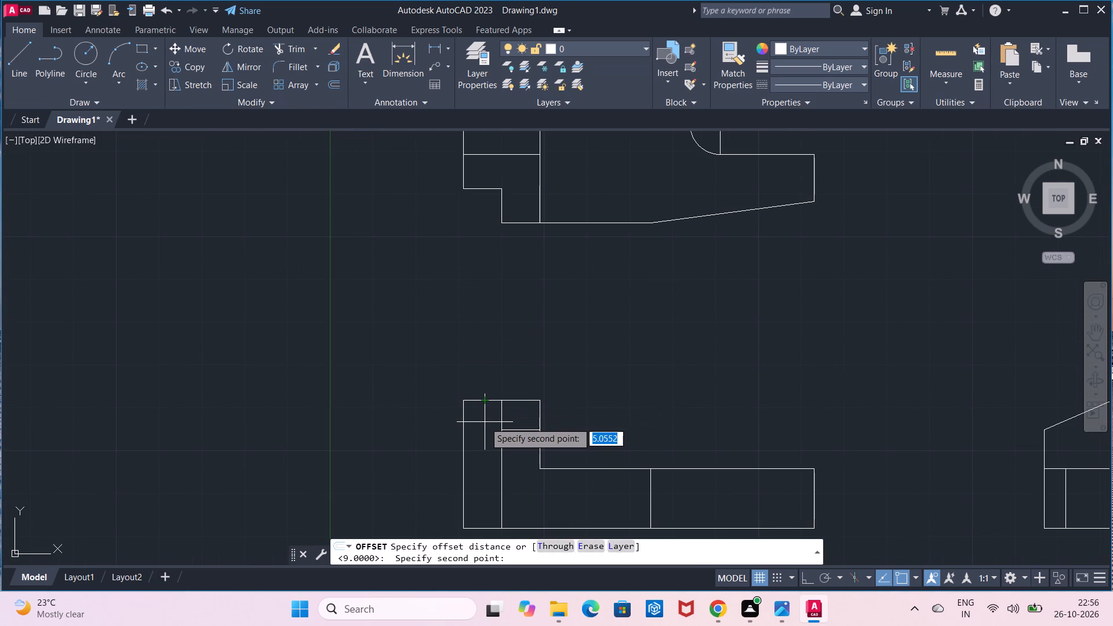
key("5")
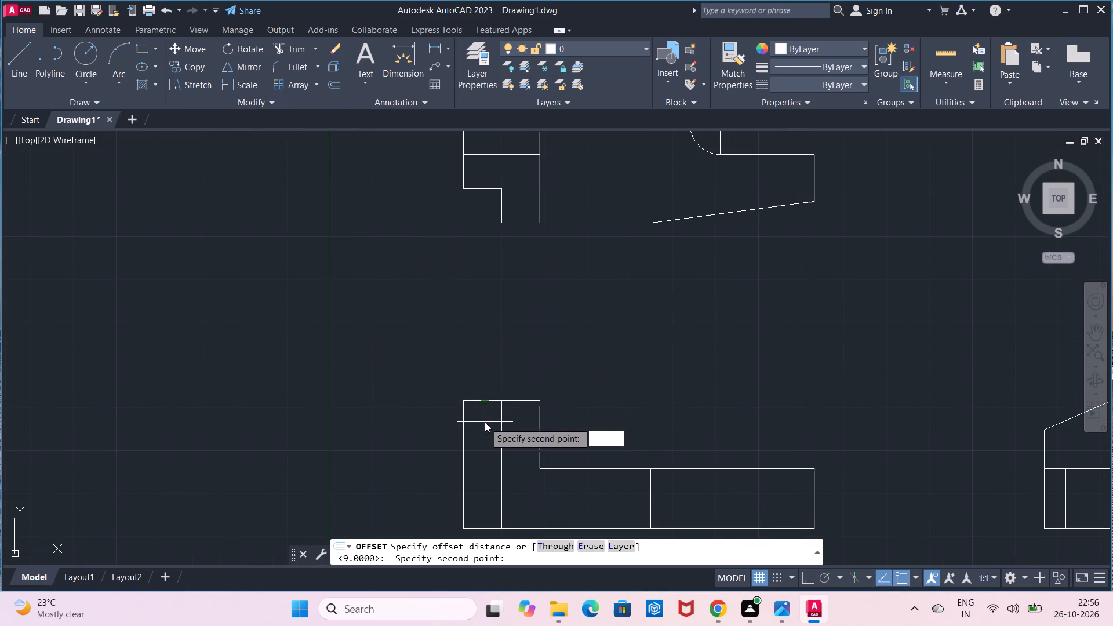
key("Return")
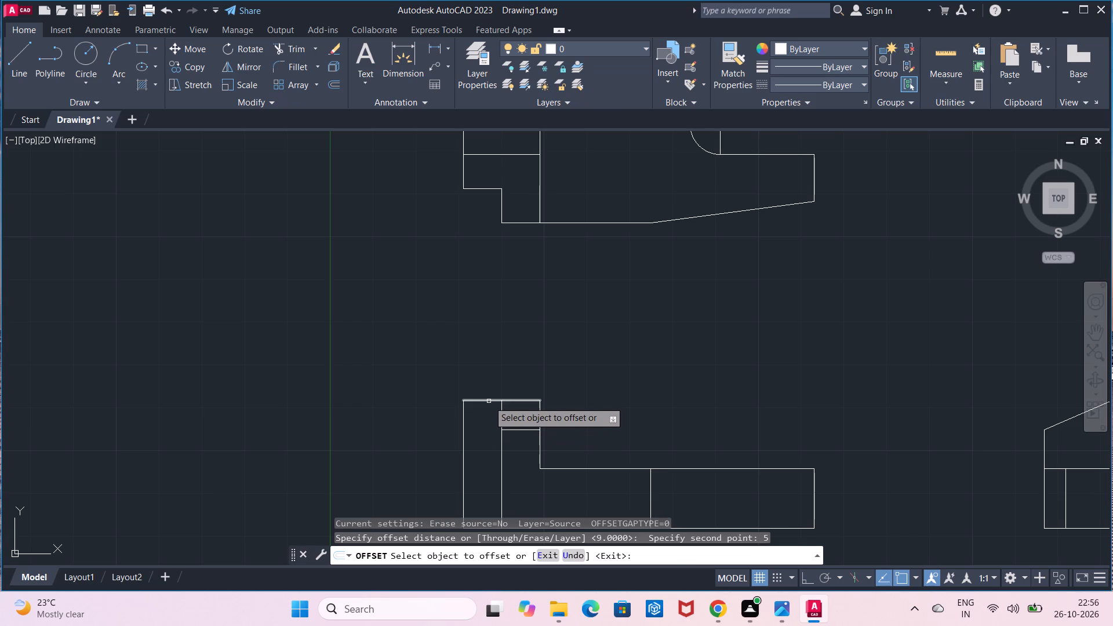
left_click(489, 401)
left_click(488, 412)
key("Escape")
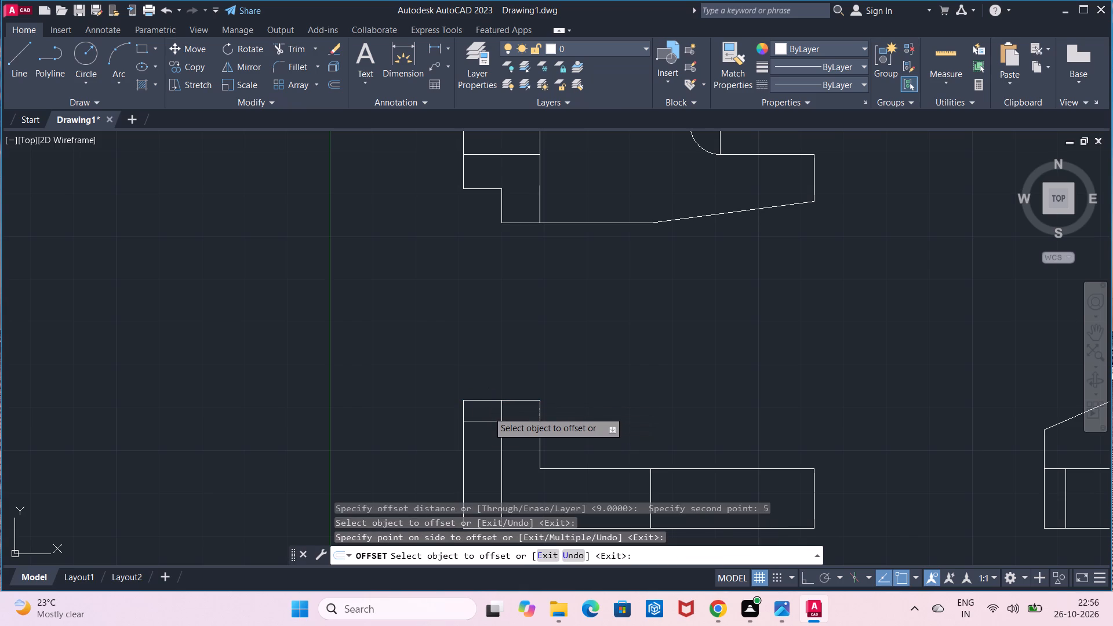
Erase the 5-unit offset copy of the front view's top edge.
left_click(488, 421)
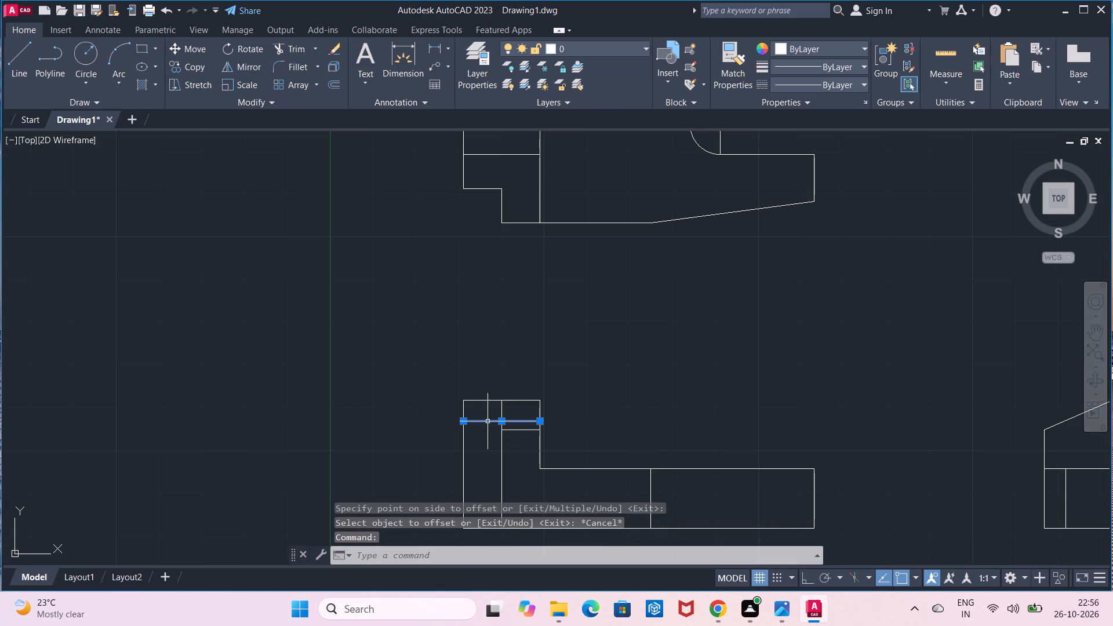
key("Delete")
Offset the front view's top edge 4 units downward.
scroll(488, 421, "down", 1)
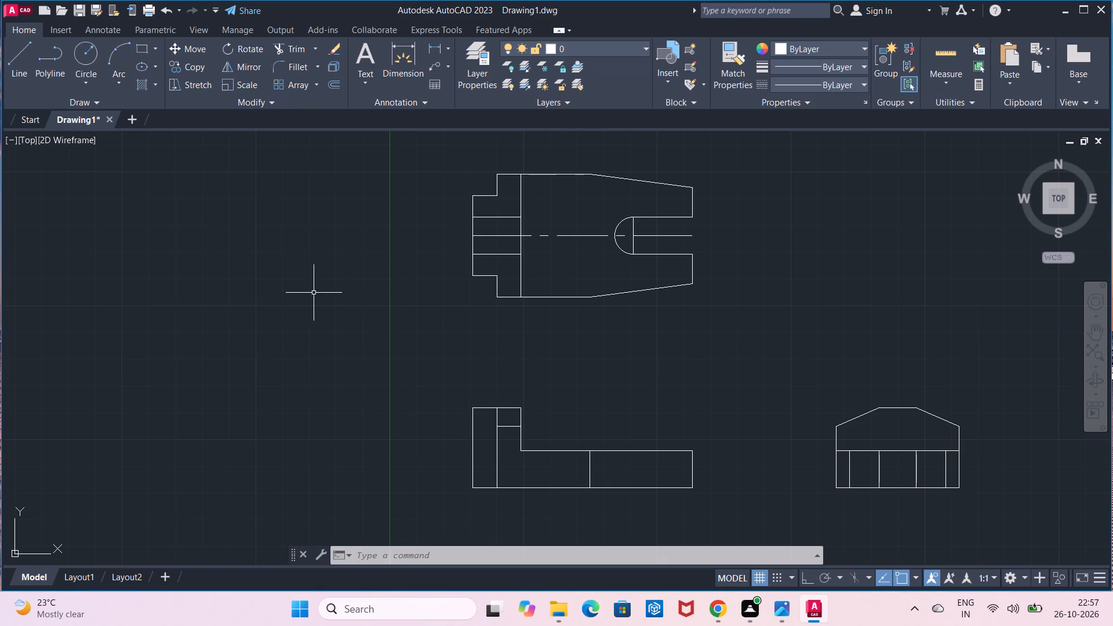
left_click(326, 87)
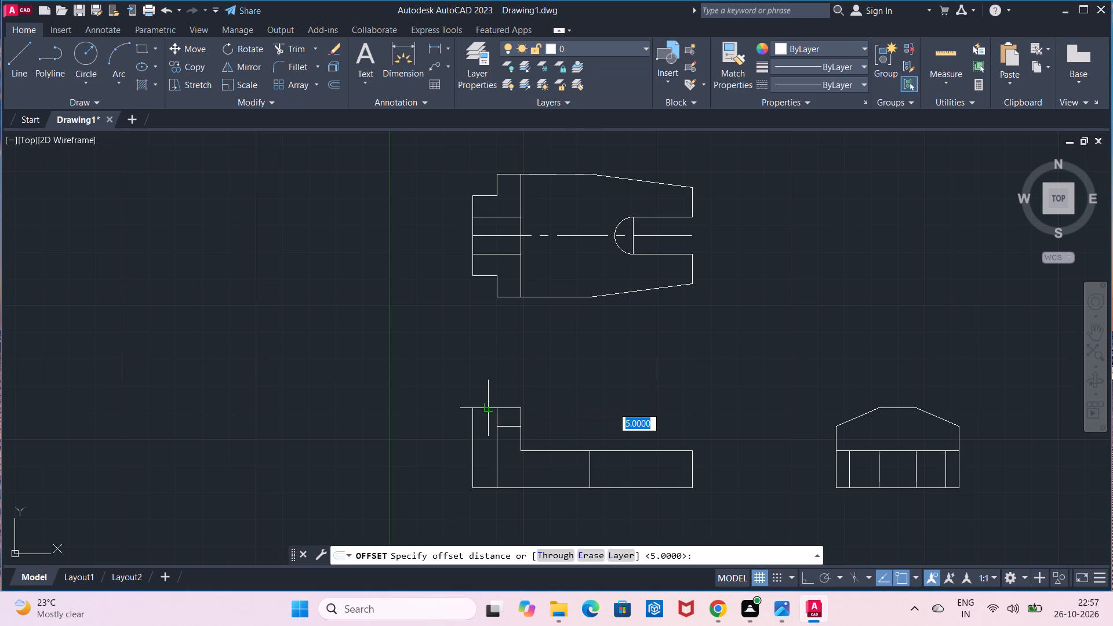
left_click(487, 407)
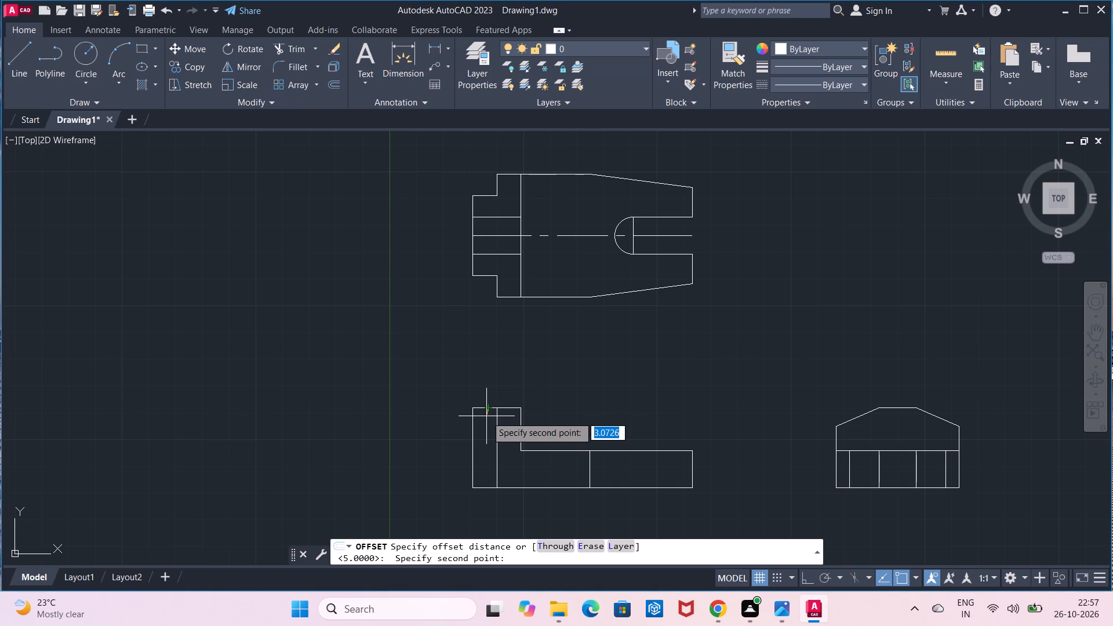
key("4")
key("Return")
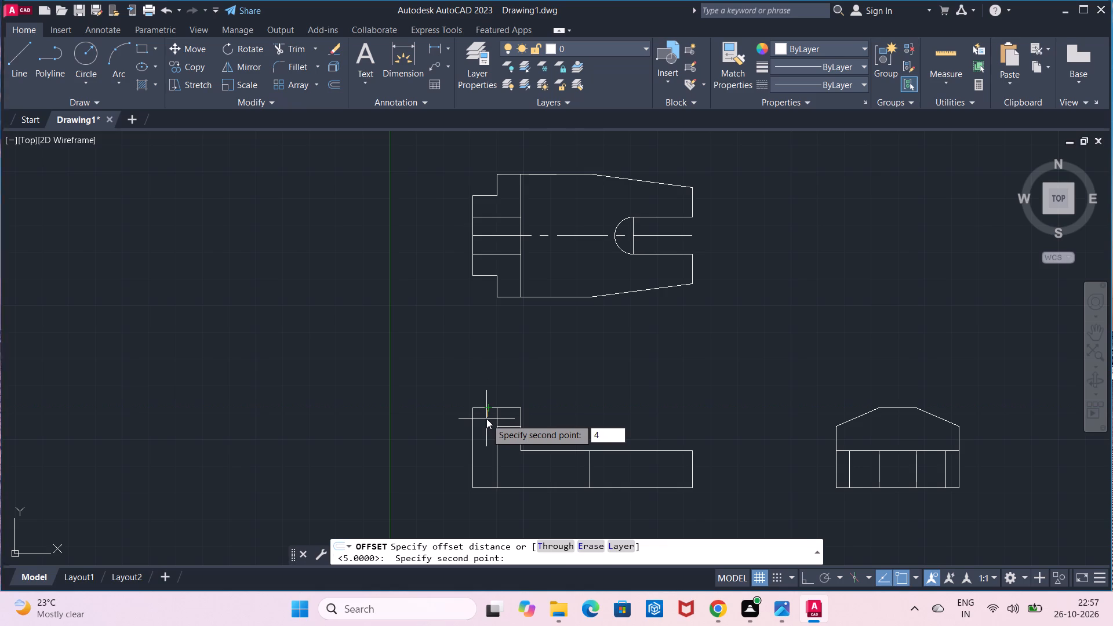
left_click(489, 409)
left_click(492, 418)
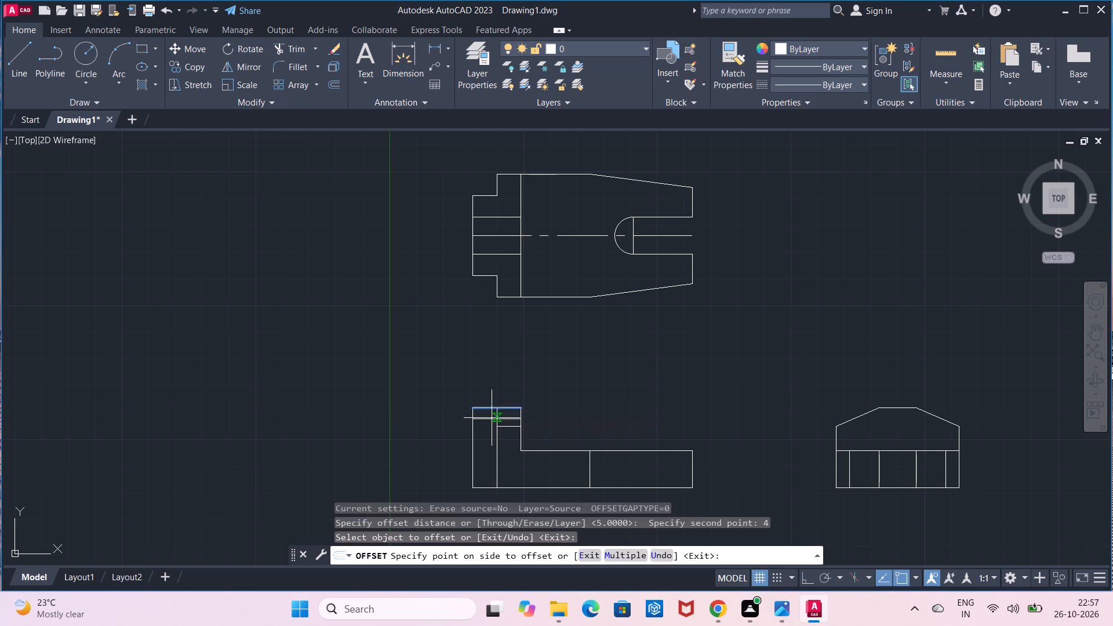
key("Escape")
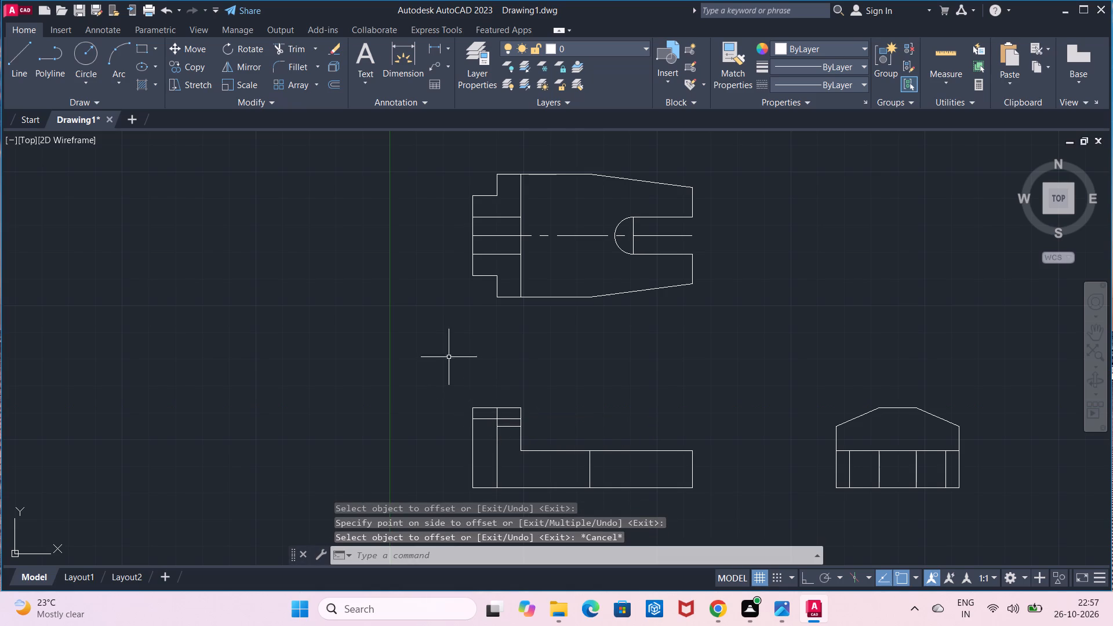
Trim the new horizontal to the right of the front view's inner vertical, and that vertical above the new horizontal.
left_click(288, 52)
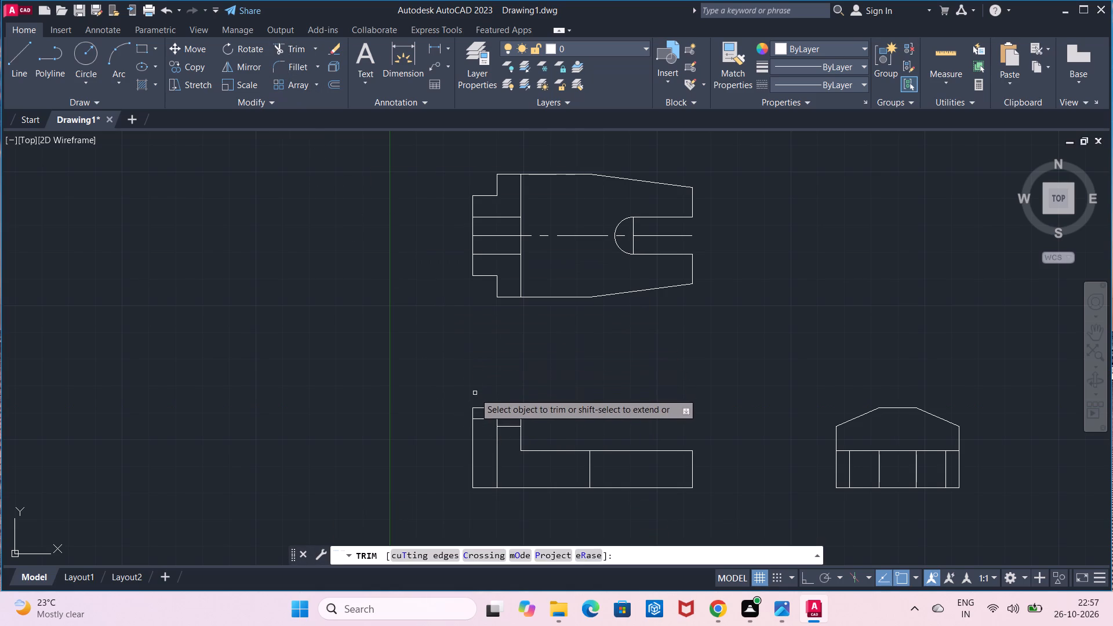
left_click(508, 420)
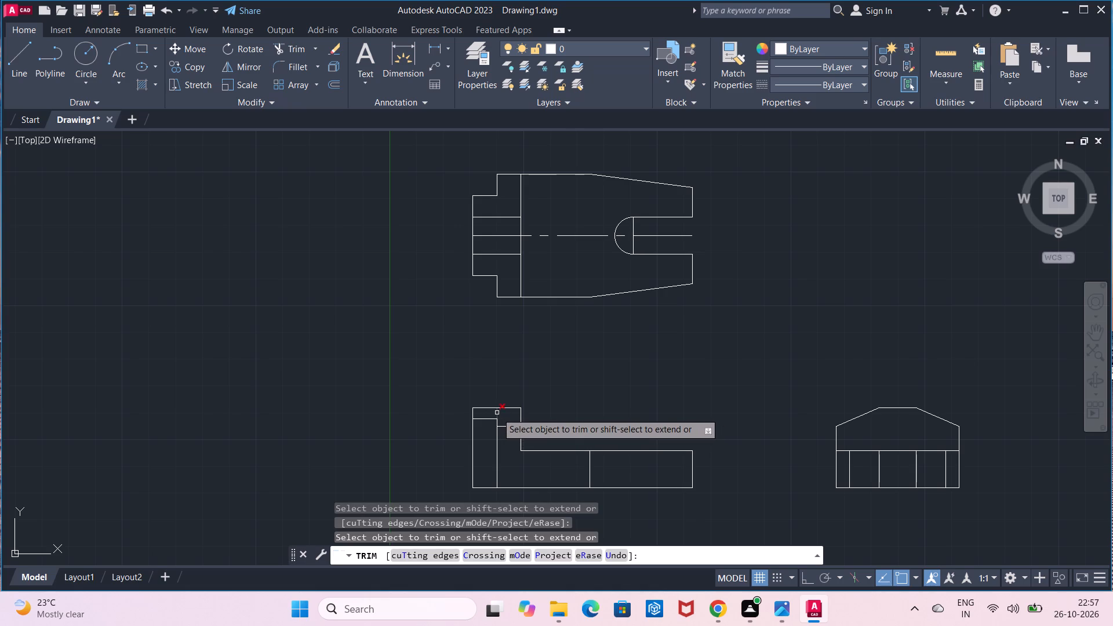
left_click(497, 413)
key("Escape")
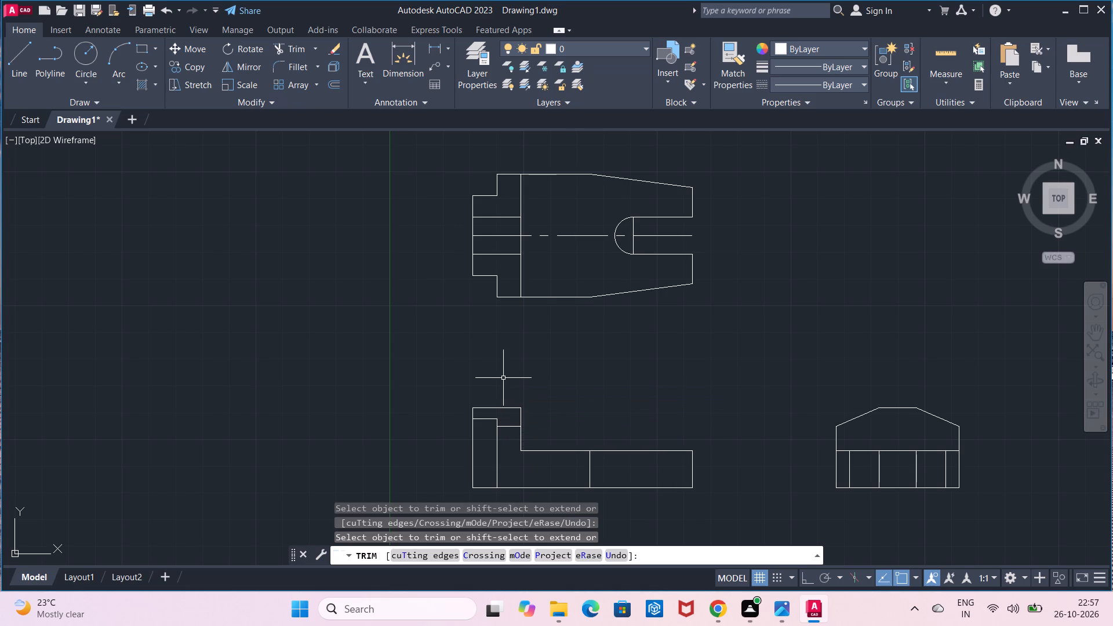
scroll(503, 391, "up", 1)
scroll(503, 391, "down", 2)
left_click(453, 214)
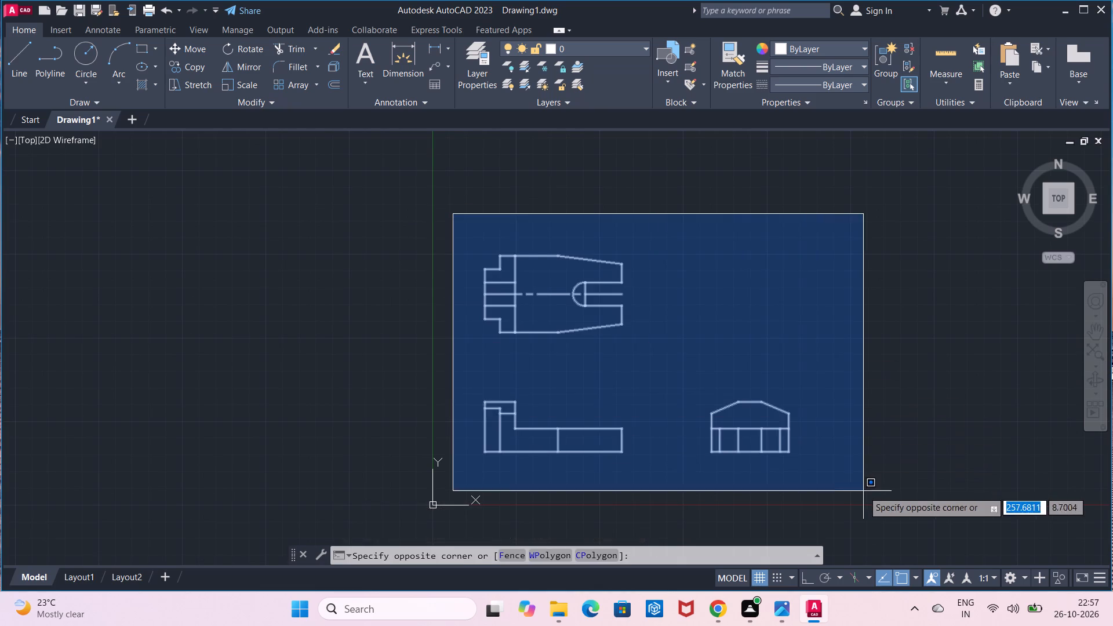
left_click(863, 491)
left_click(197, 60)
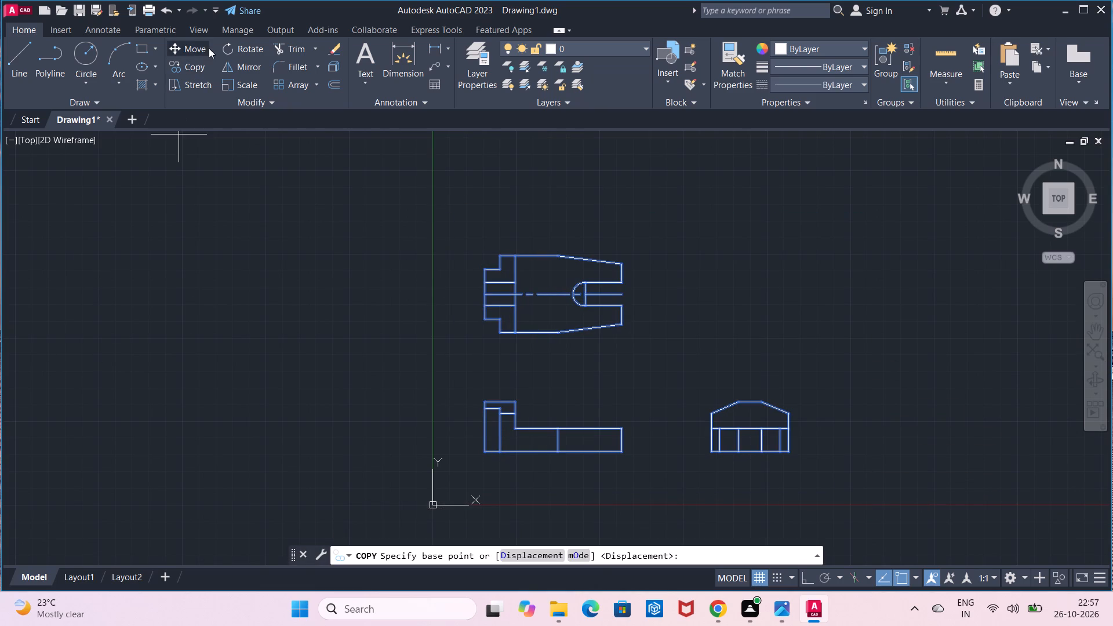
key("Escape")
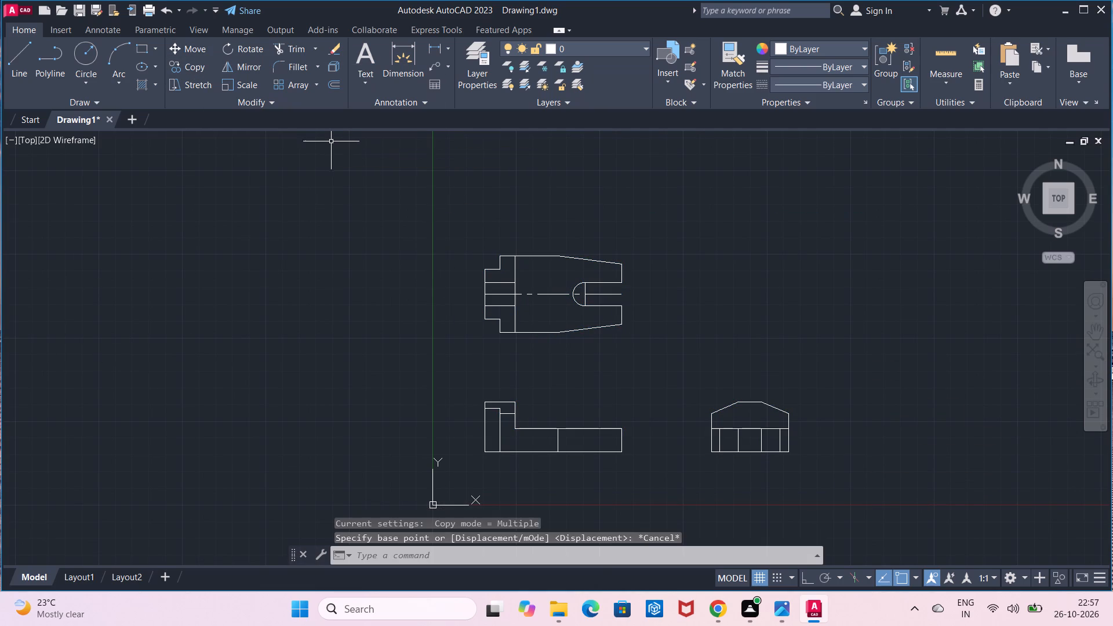
Move all three views together diagonally up and to the right, away from the drawing origin.
left_click(461, 213)
left_click(876, 474)
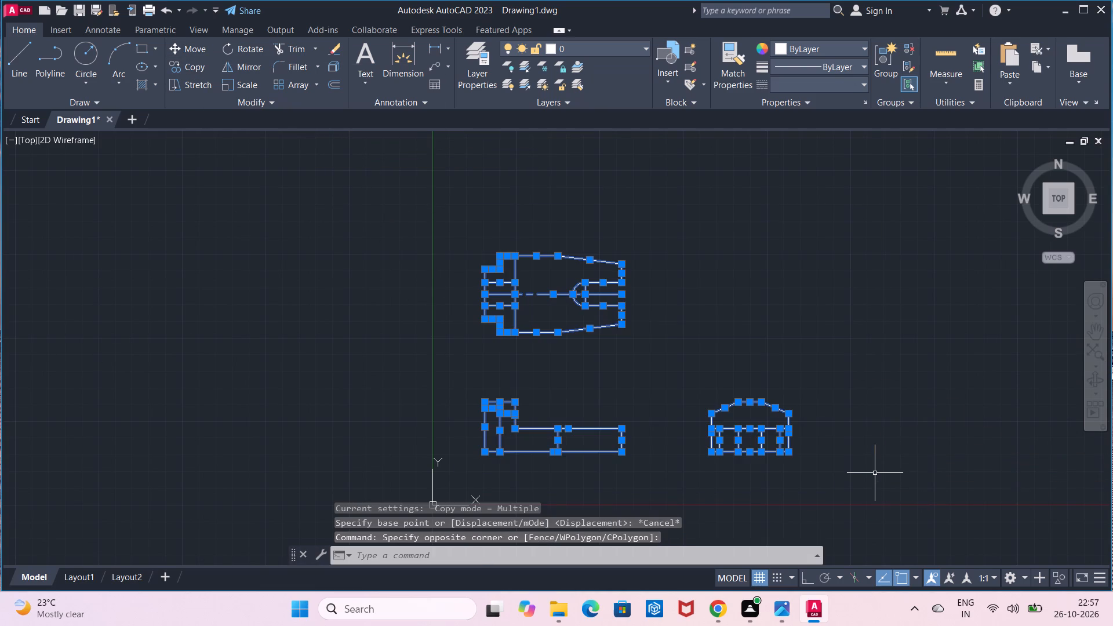
left_click(174, 49)
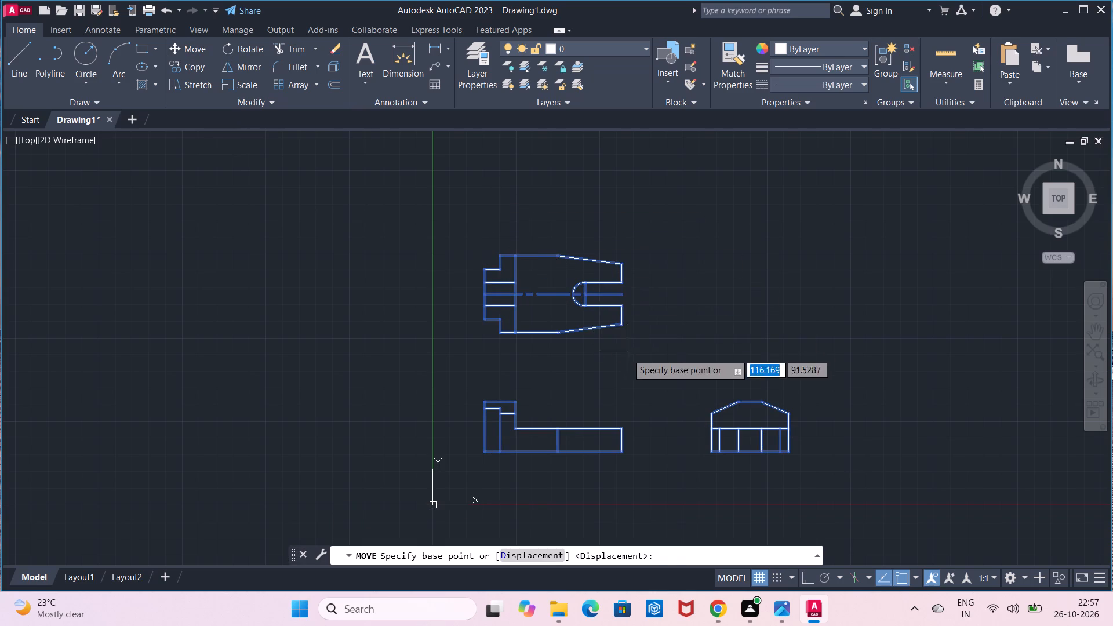
left_click(627, 354)
left_click(696, 285)
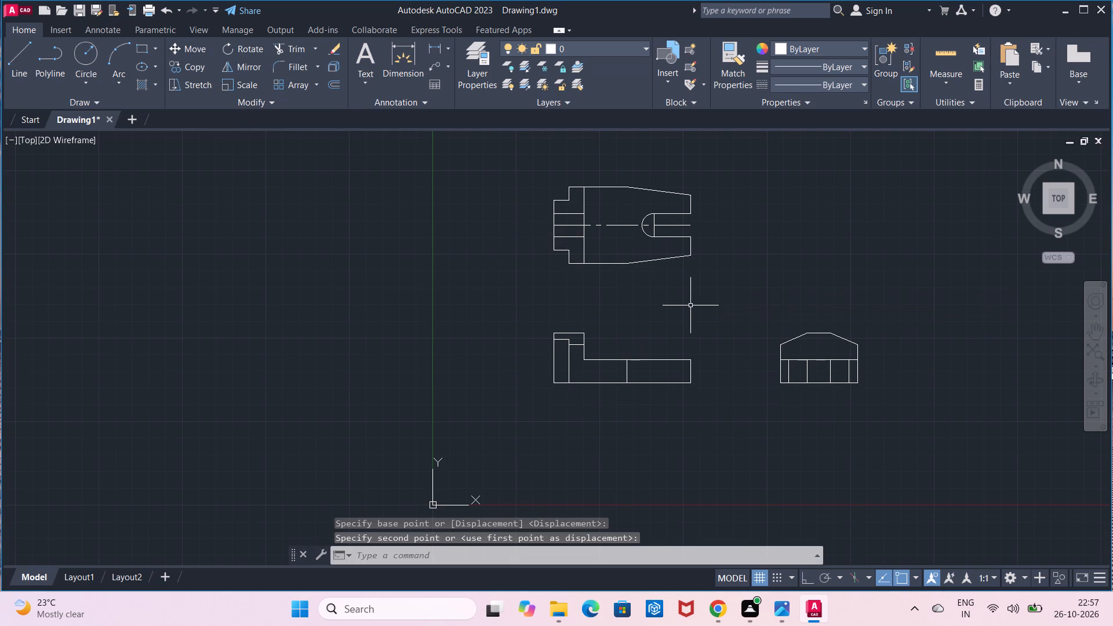
middle_click_drag(648, 305, 649, 348)
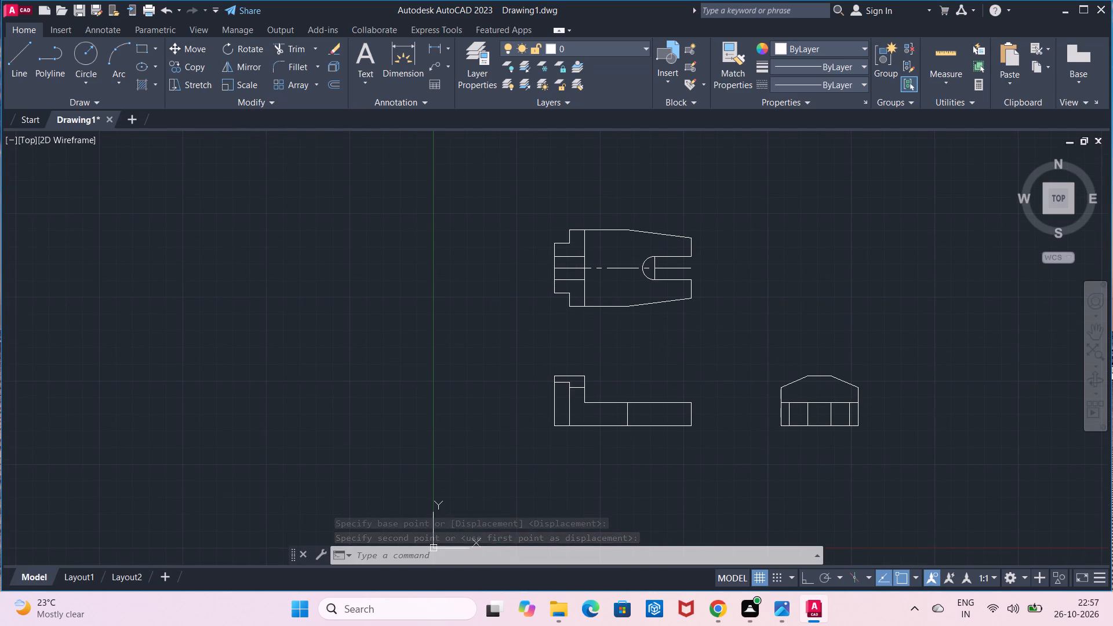
Add a linear dimension for the horizontal width of the top view's left end block, placed below the view.
scroll(649, 348, "up", 1)
middle_click_drag(603, 334, 601, 370)
left_click(433, 52)
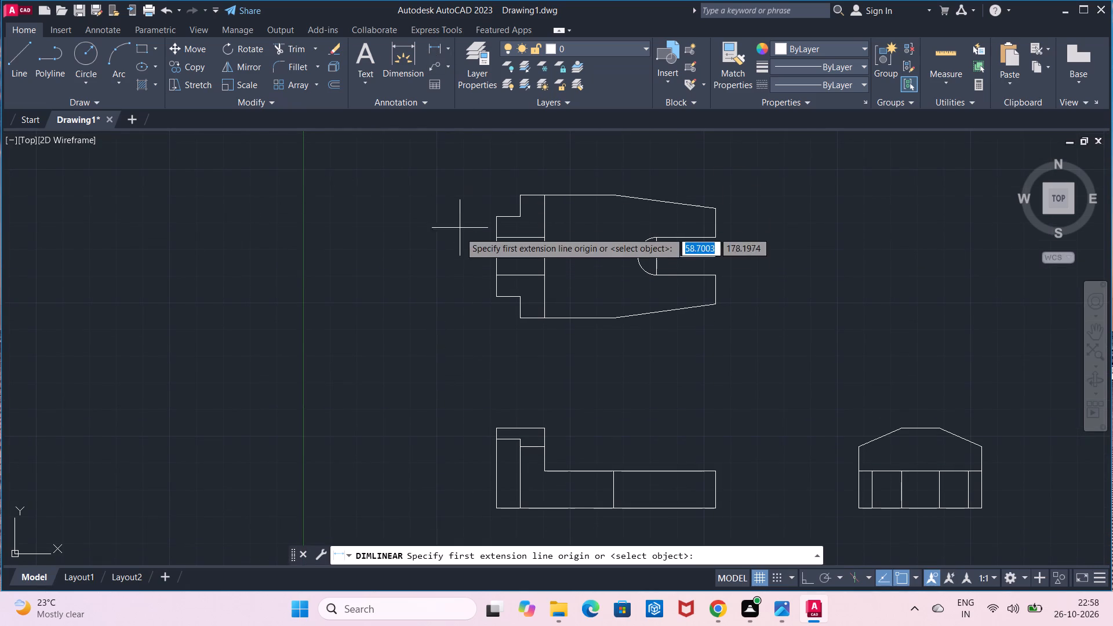
left_click(494, 297)
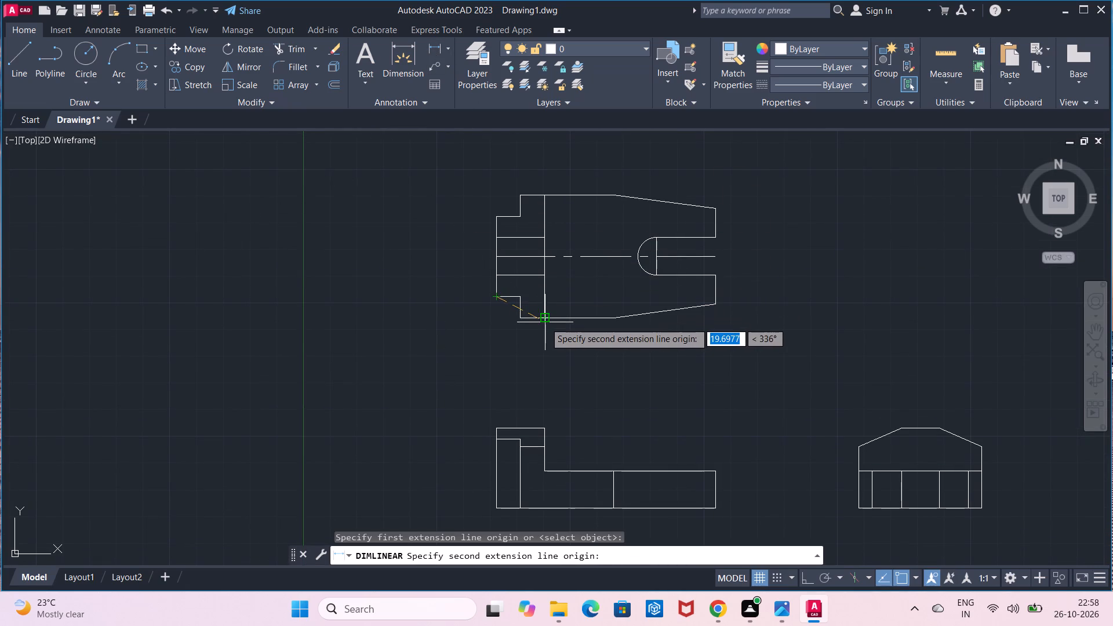
left_click(545, 322)
left_click(545, 347)
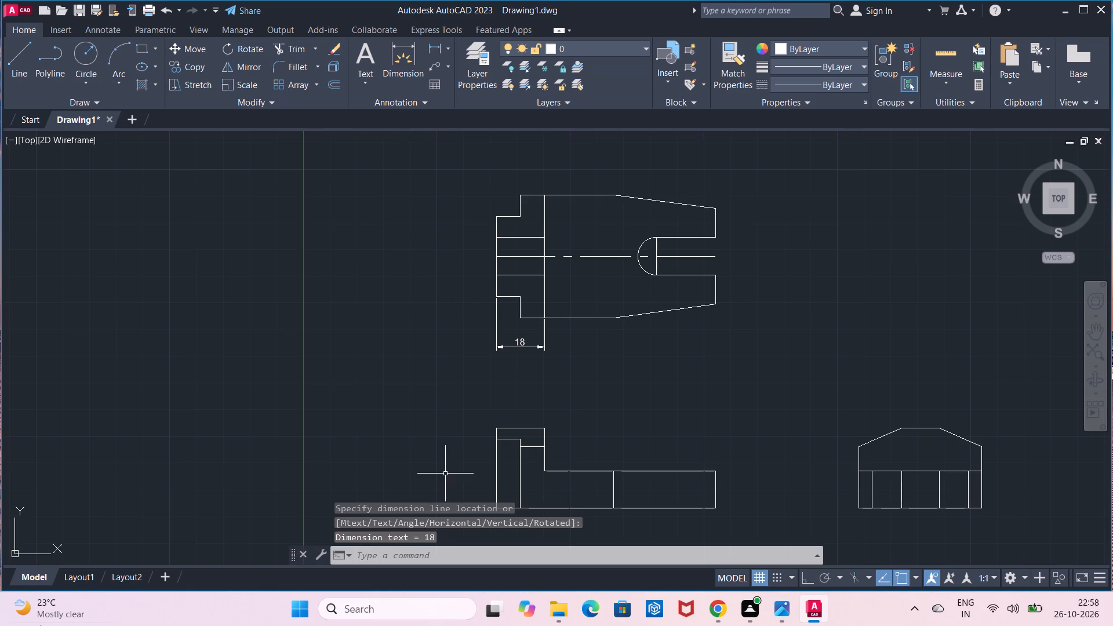
Dimension the top view's overall height and the height of its narrower left edge, stacking both dimensions left of the view.
left_click(441, 45)
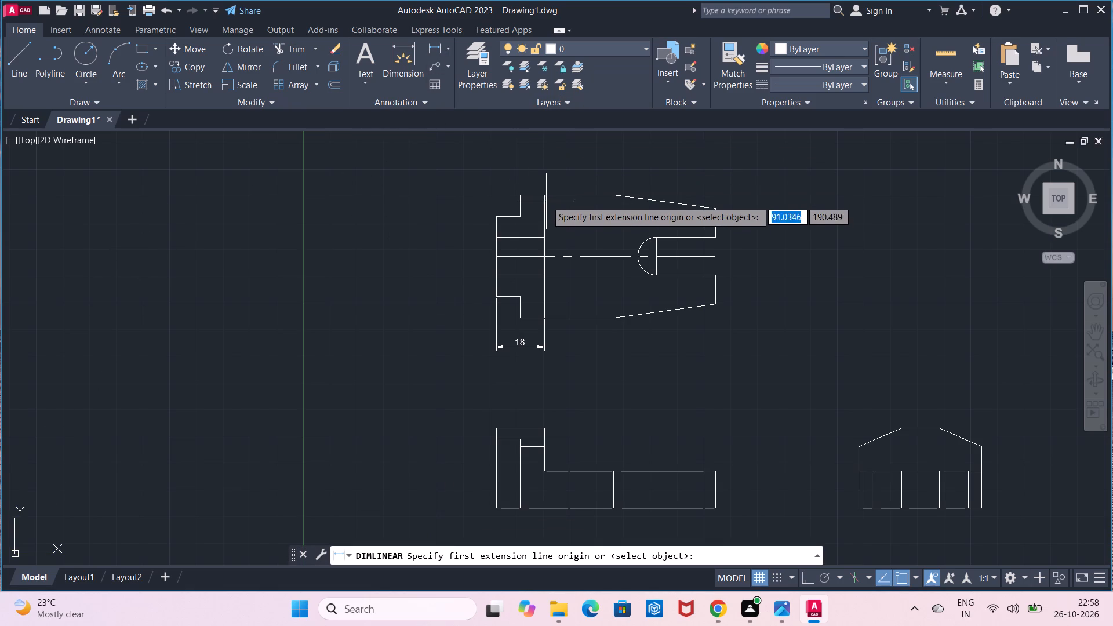
left_click(546, 199)
left_click(541, 315)
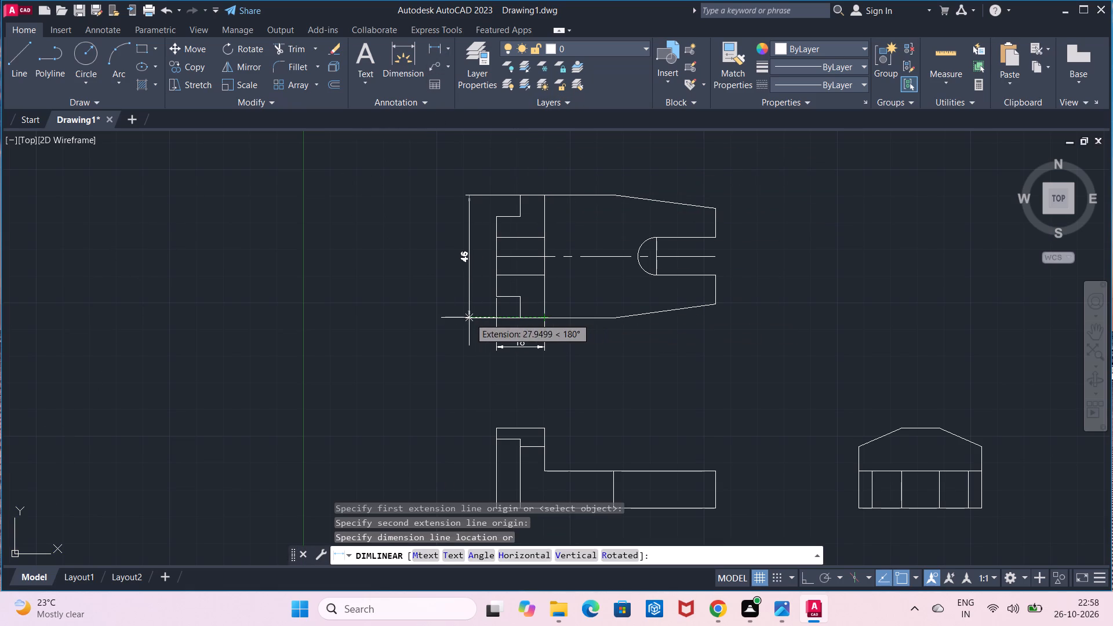
left_click(441, 318)
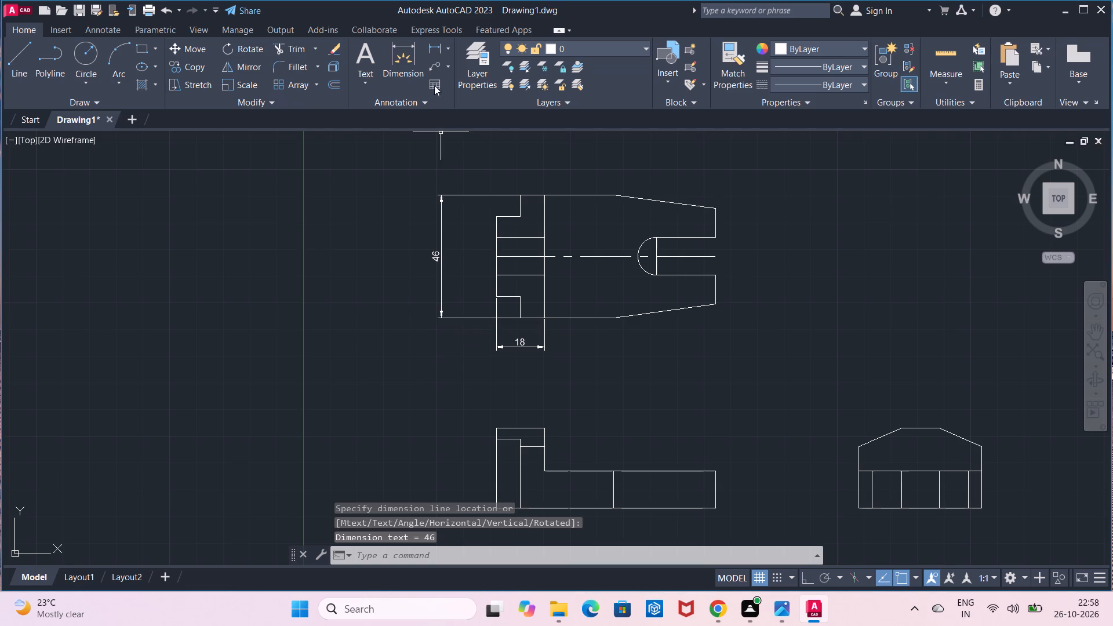
left_click(432, 53)
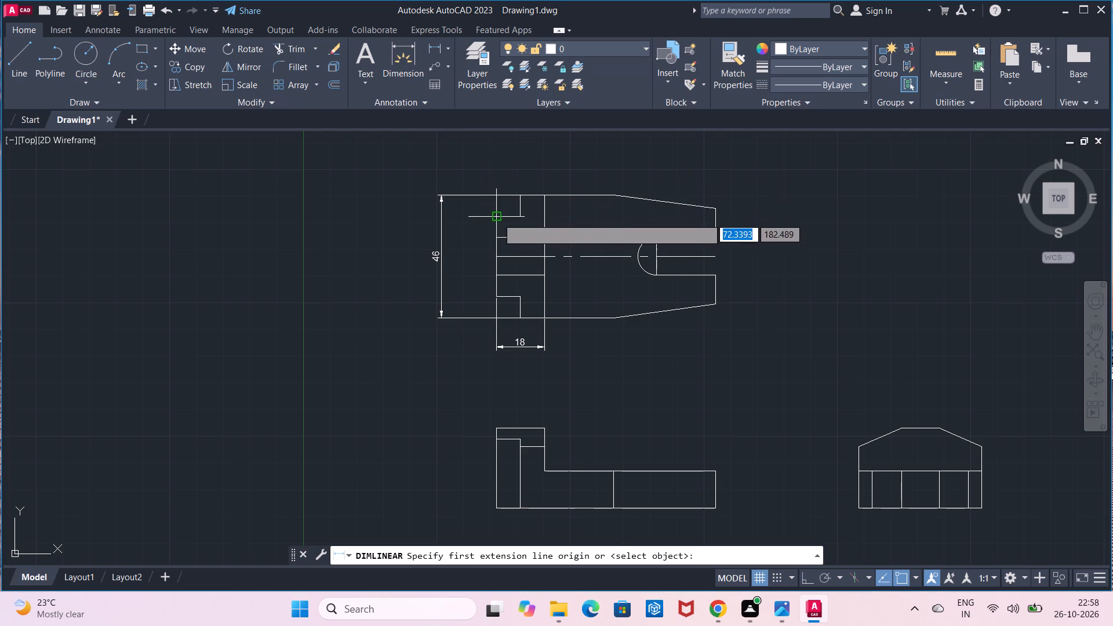
left_click(497, 218)
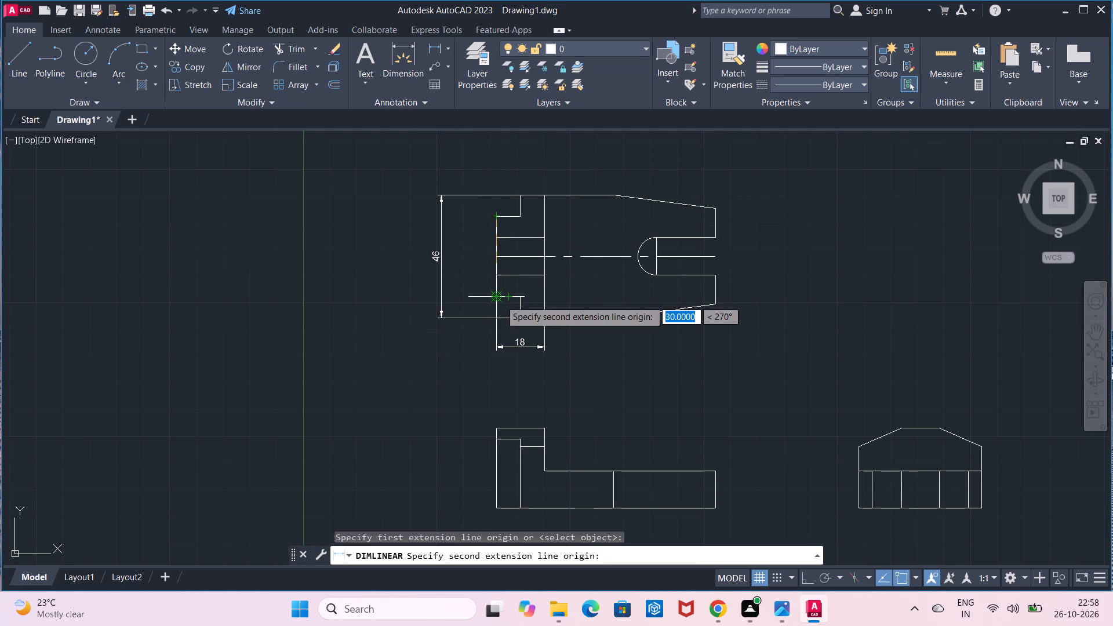
left_click(500, 300)
left_click(478, 301)
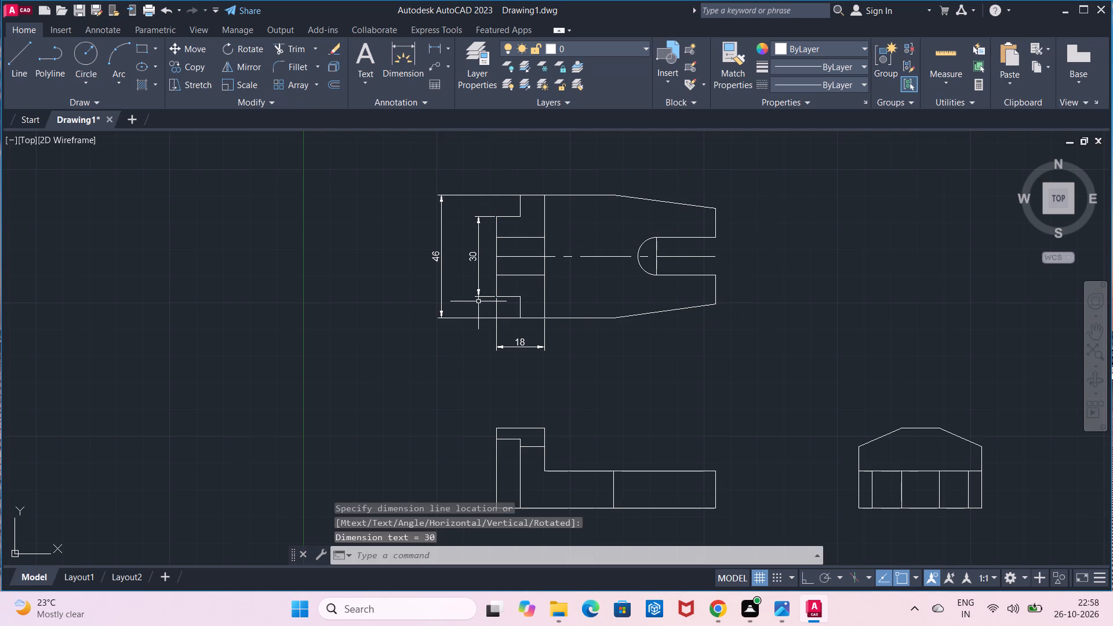
Dimension the horizontal width of the top view's upper-left corner notch, placing the dimension above the view.
left_click(431, 53)
left_click(493, 219)
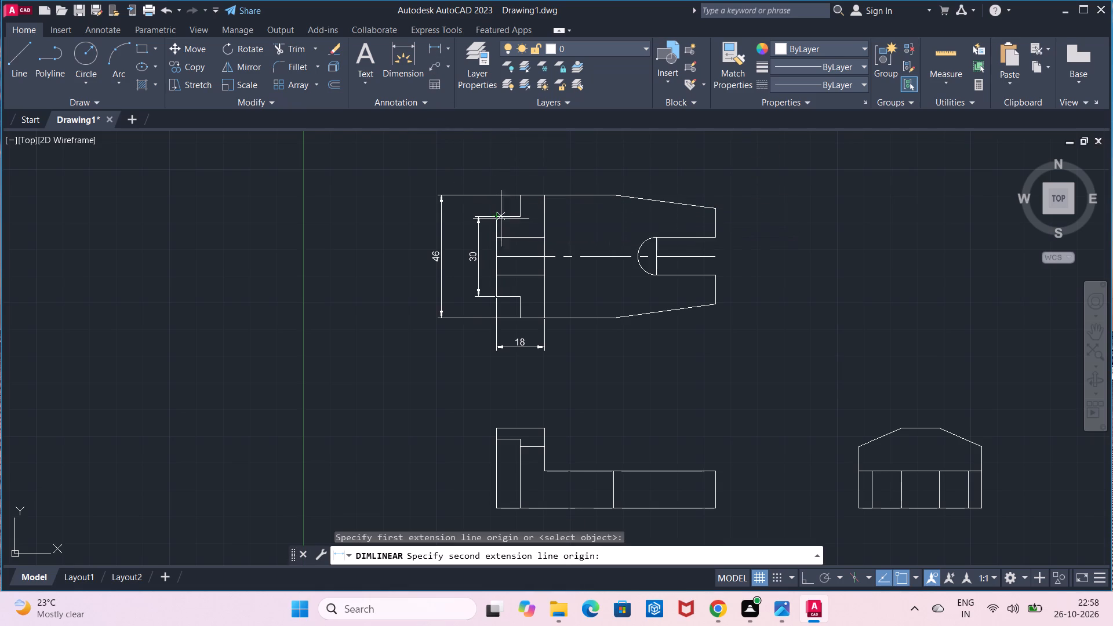
left_click(517, 219)
left_click(514, 181)
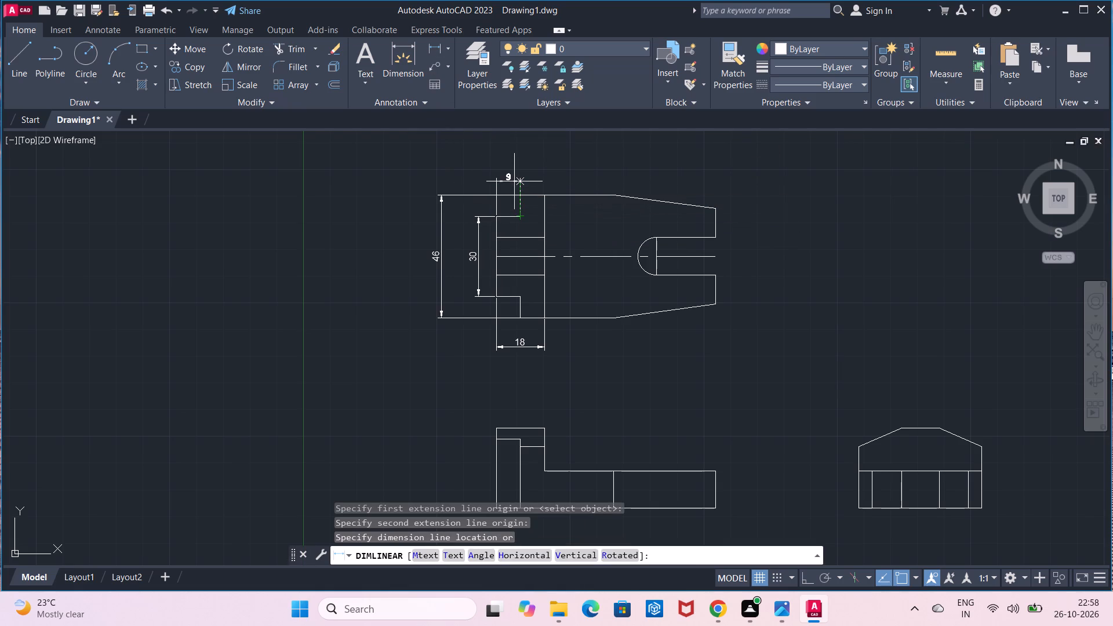
Dimension the fork slot's straight length from the arc's end to the right edge, placing it above the top view.
left_click(435, 43)
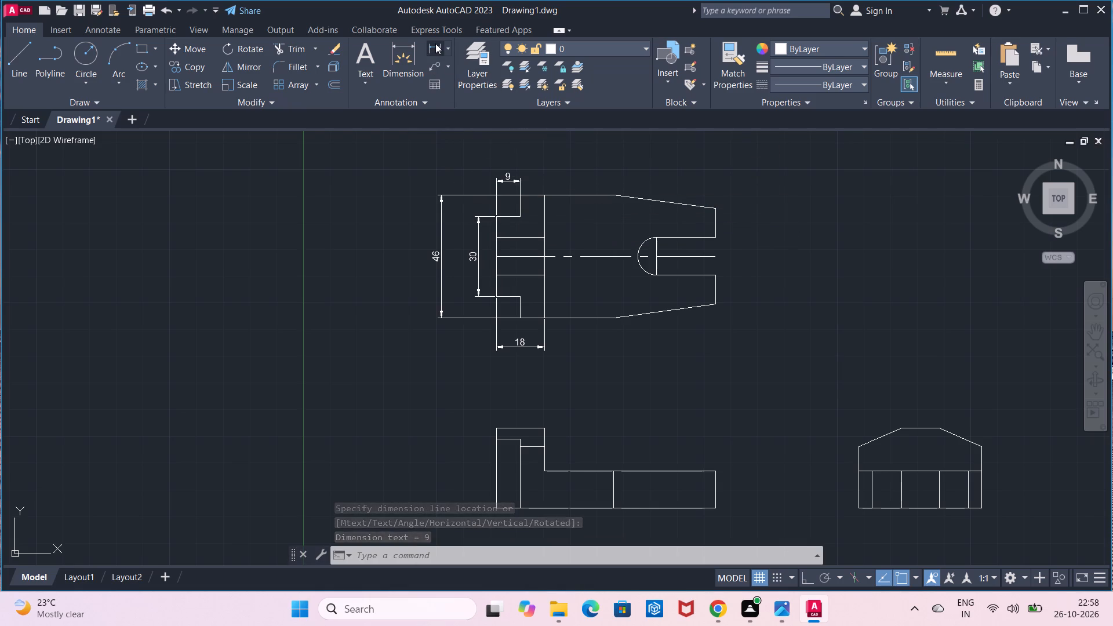
left_click(657, 238)
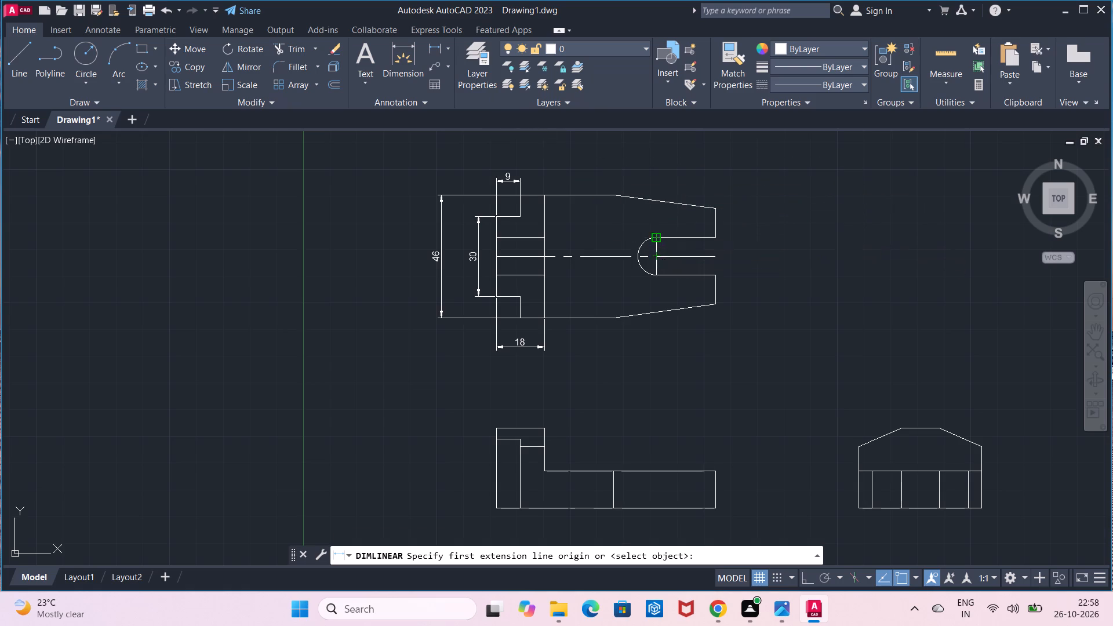
left_click(712, 241)
left_click(721, 176)
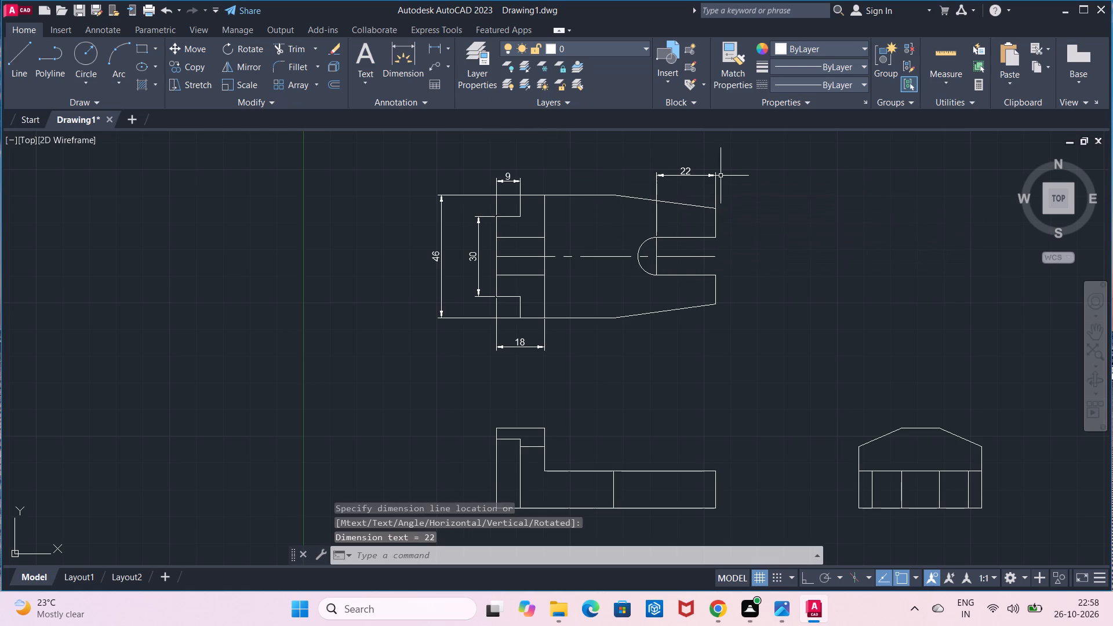
Add a radius dimension to the fork slot's rounded end in the top view, placed up and left of the arc.
left_click(445, 48)
left_click(482, 183)
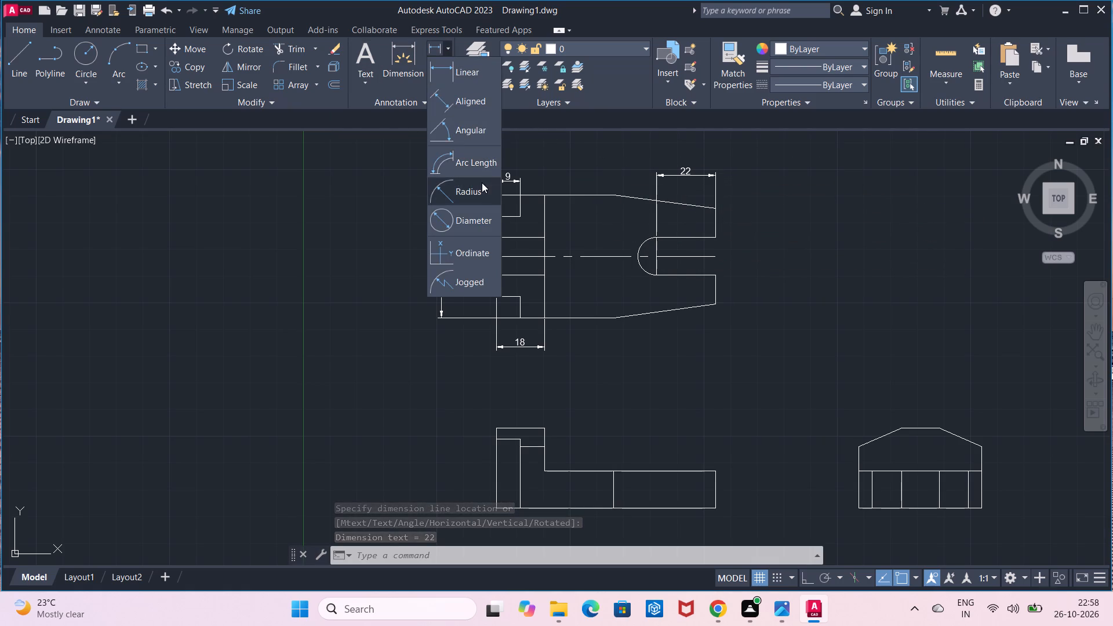
left_click(639, 247)
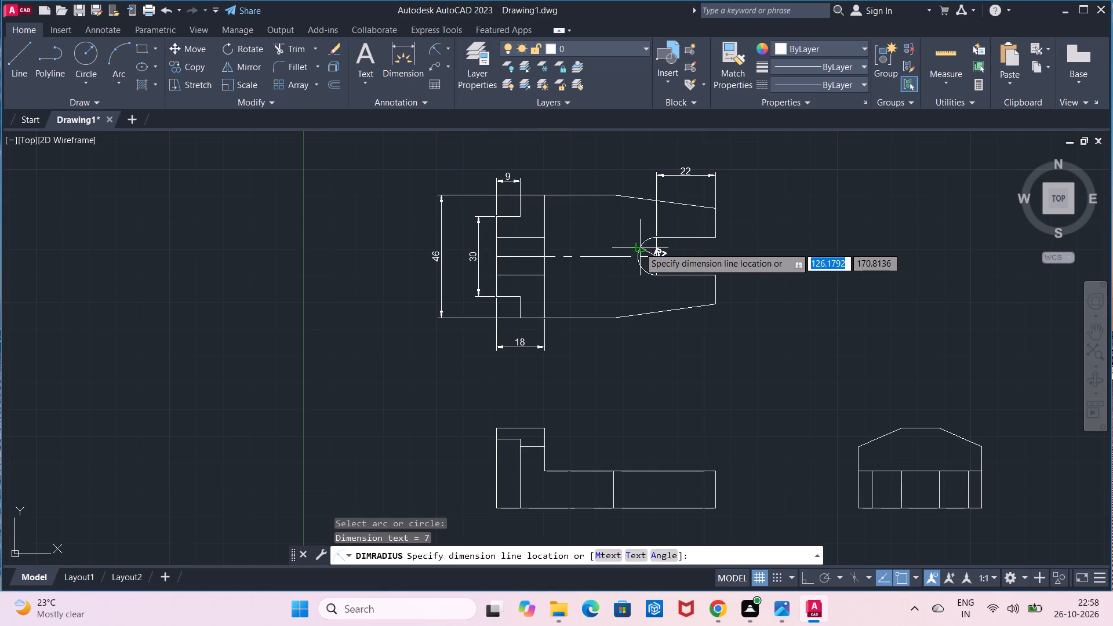
left_click(632, 230)
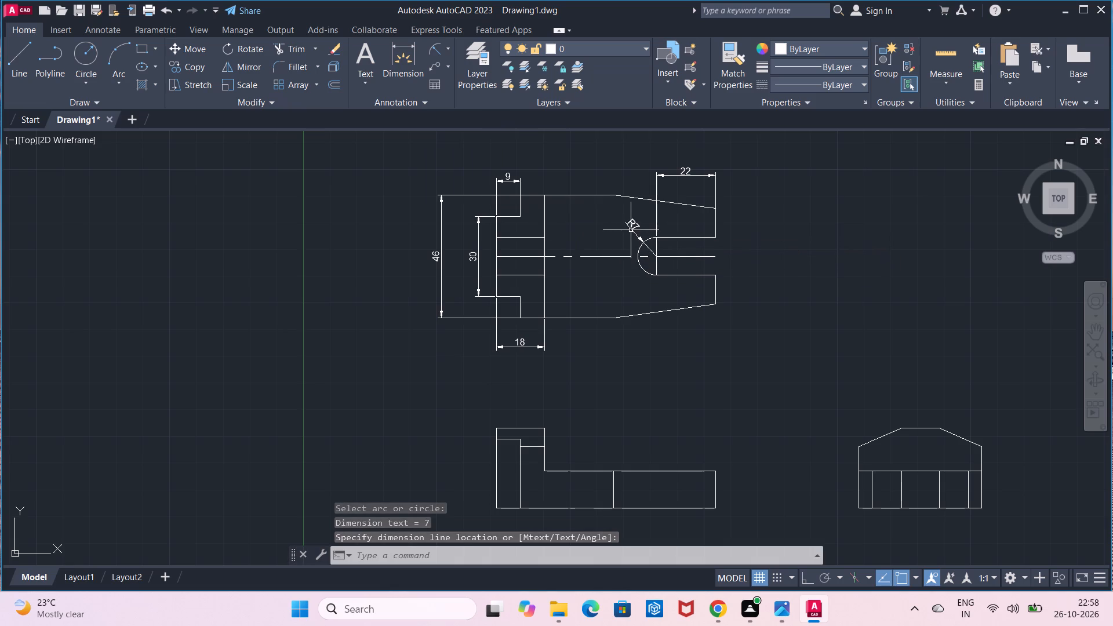
Dimension the upper prong's end height and the slot's opening width in one line to the right of the top view.
left_click(446, 42)
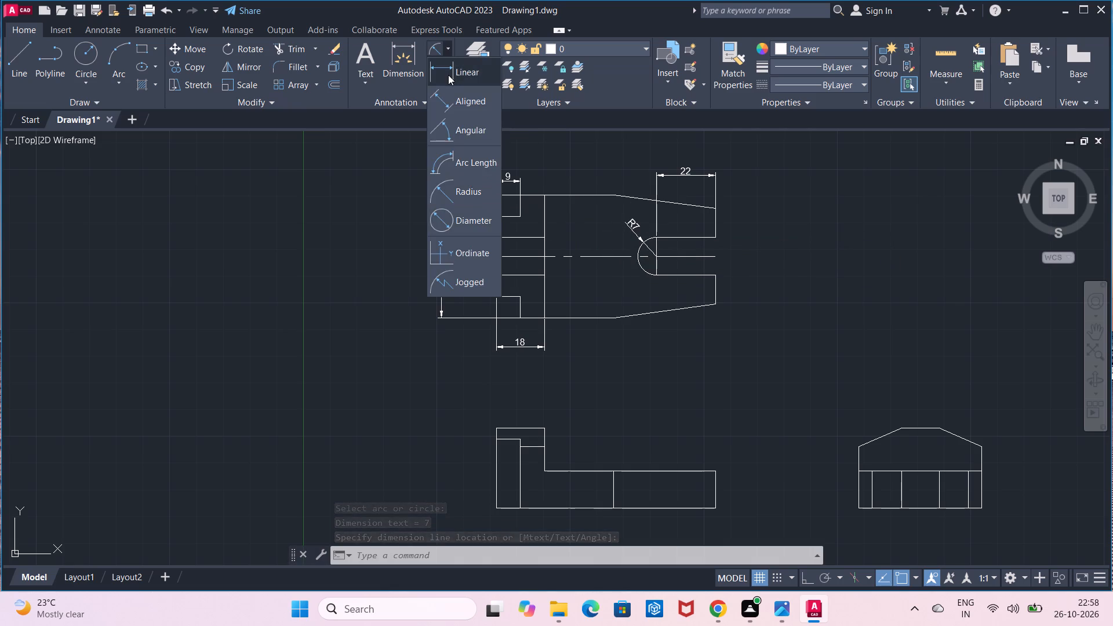
left_click(448, 75)
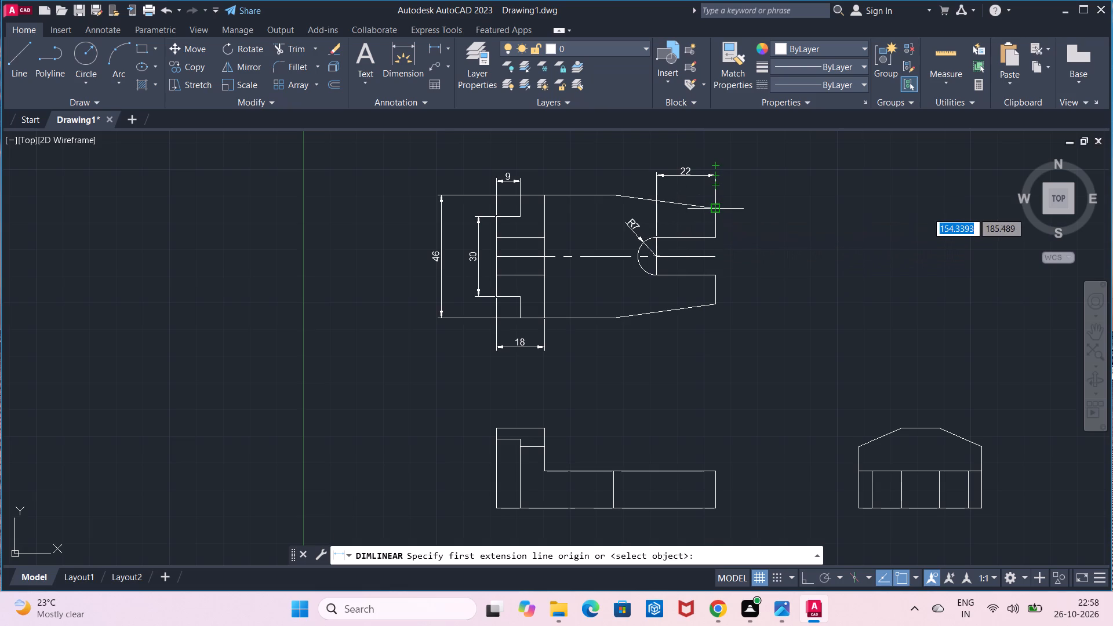
left_click(714, 212)
left_click(714, 231)
left_click(735, 231)
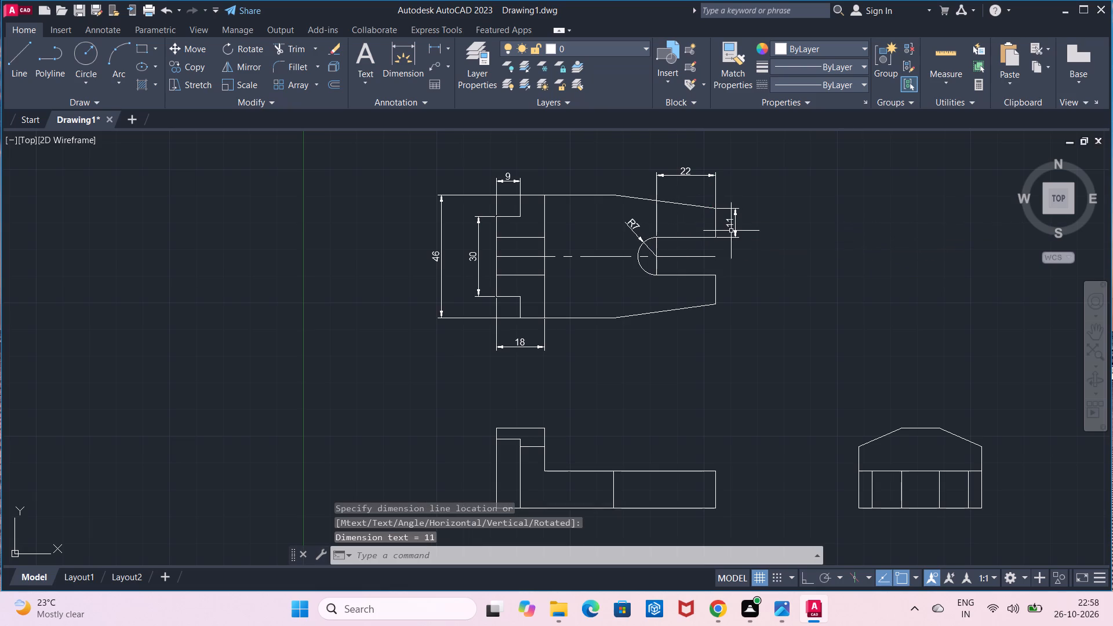
left_click(437, 54)
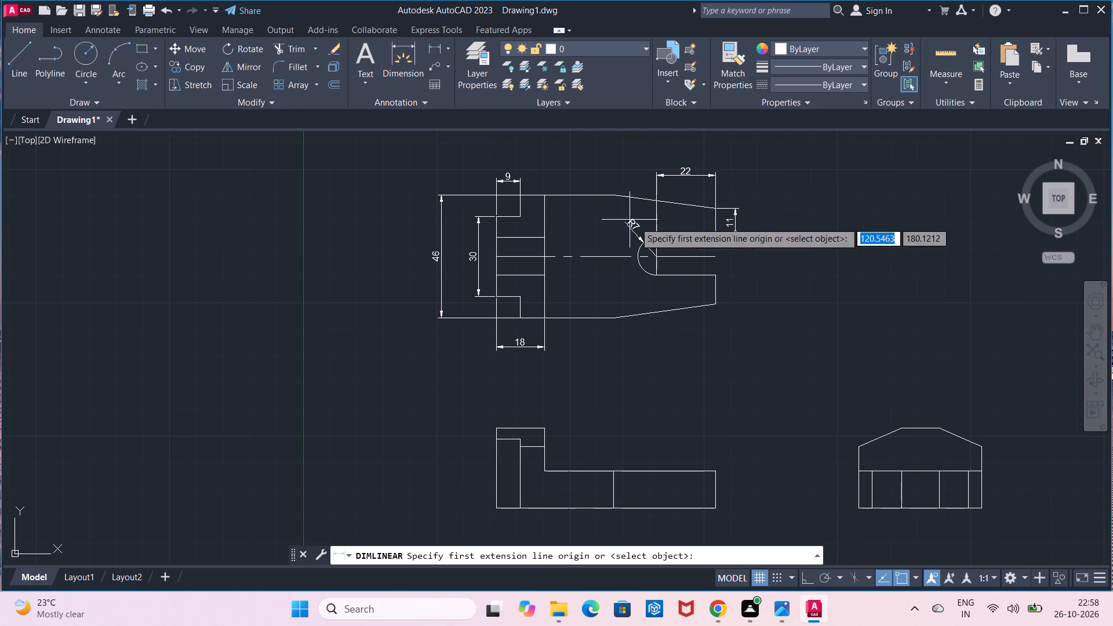
left_click(714, 239)
left_click(716, 275)
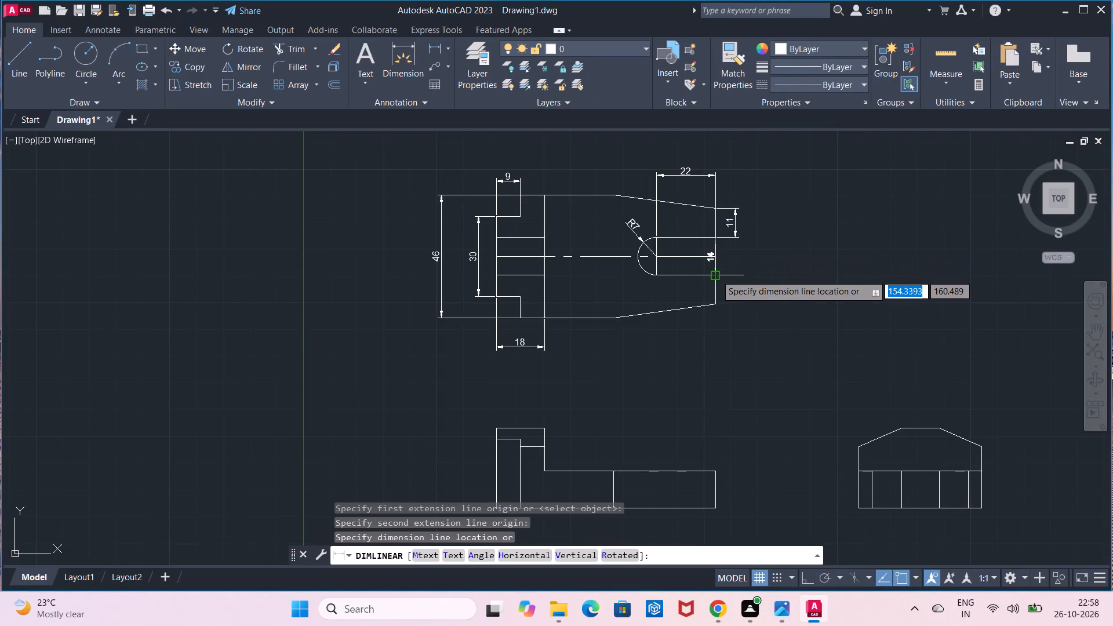
left_click(734, 274)
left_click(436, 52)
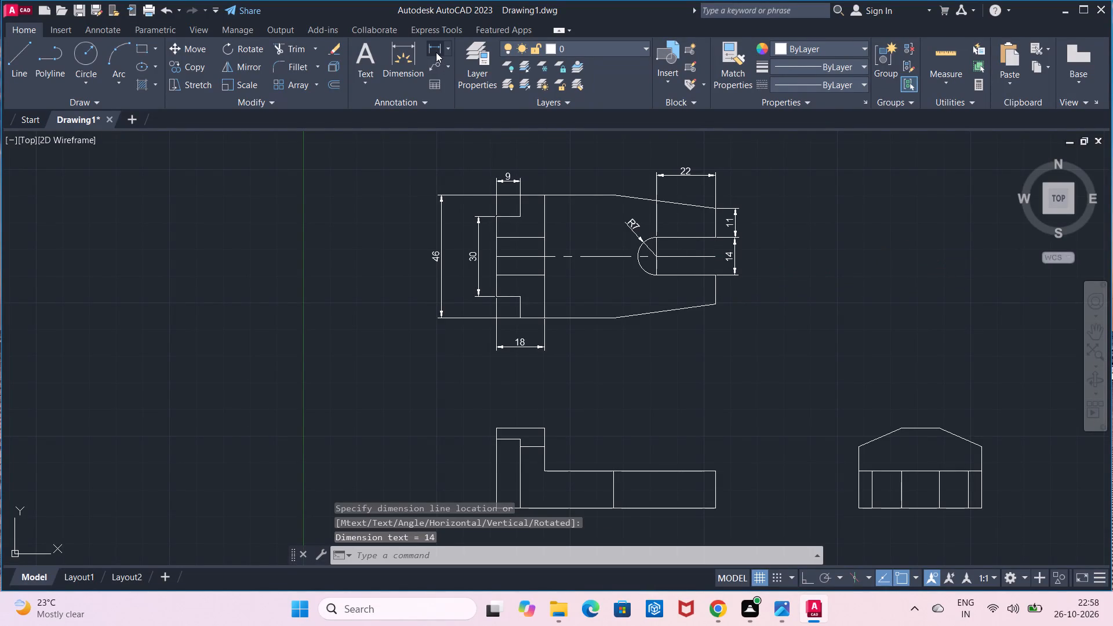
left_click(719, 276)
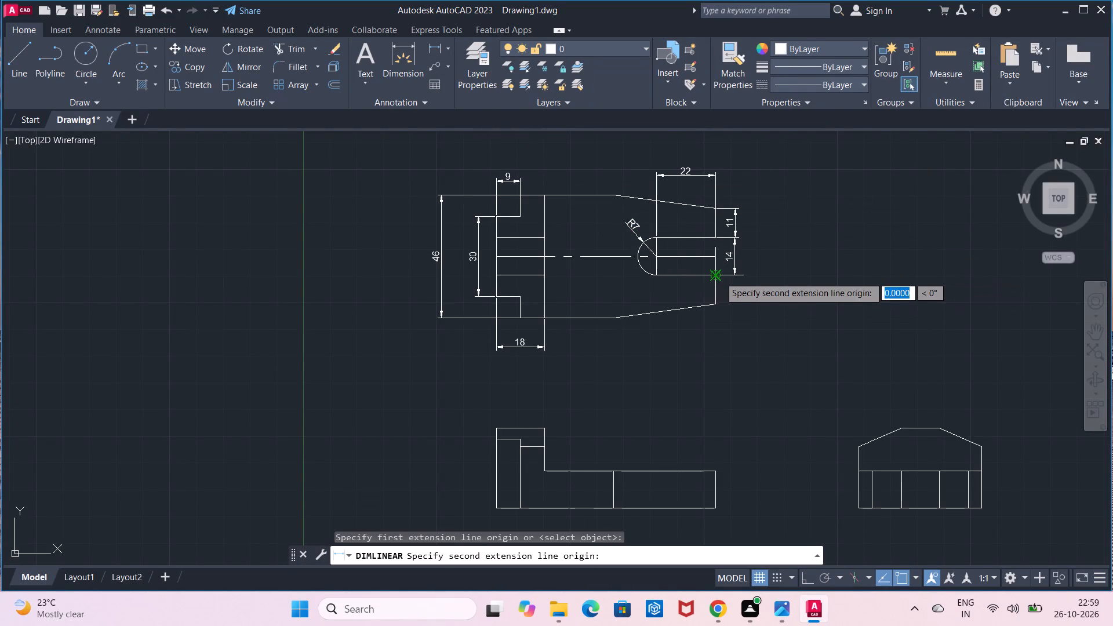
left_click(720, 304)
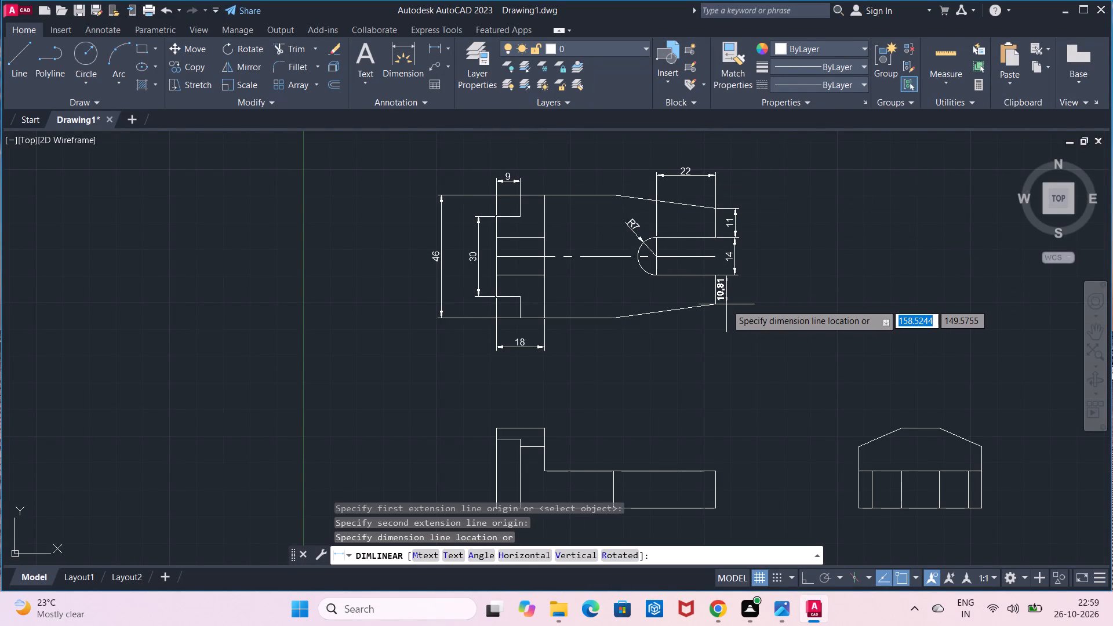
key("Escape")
Dimension the lower prong's end height, placing it right of the top view and farther out than the slot opening dimension.
left_click(430, 49)
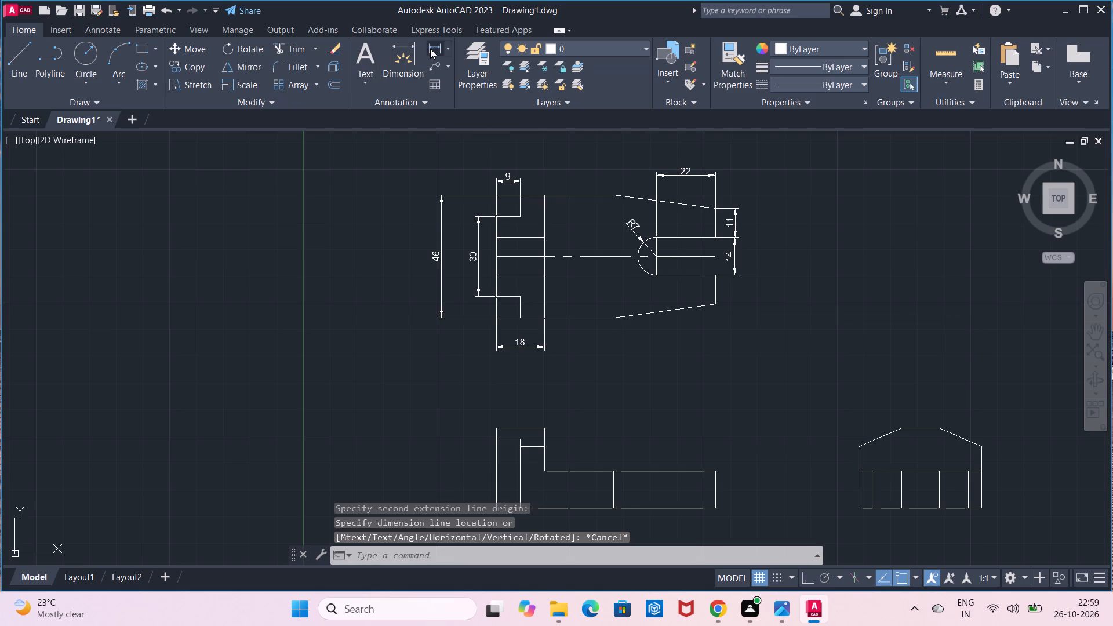
left_click(711, 276)
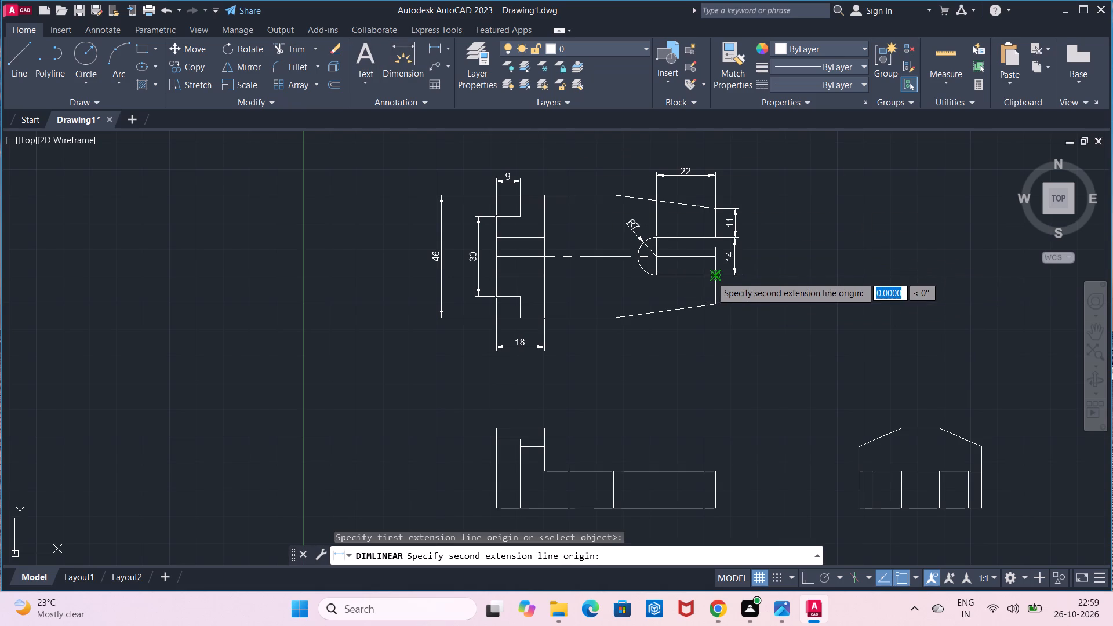
left_click(713, 300)
left_click(754, 305)
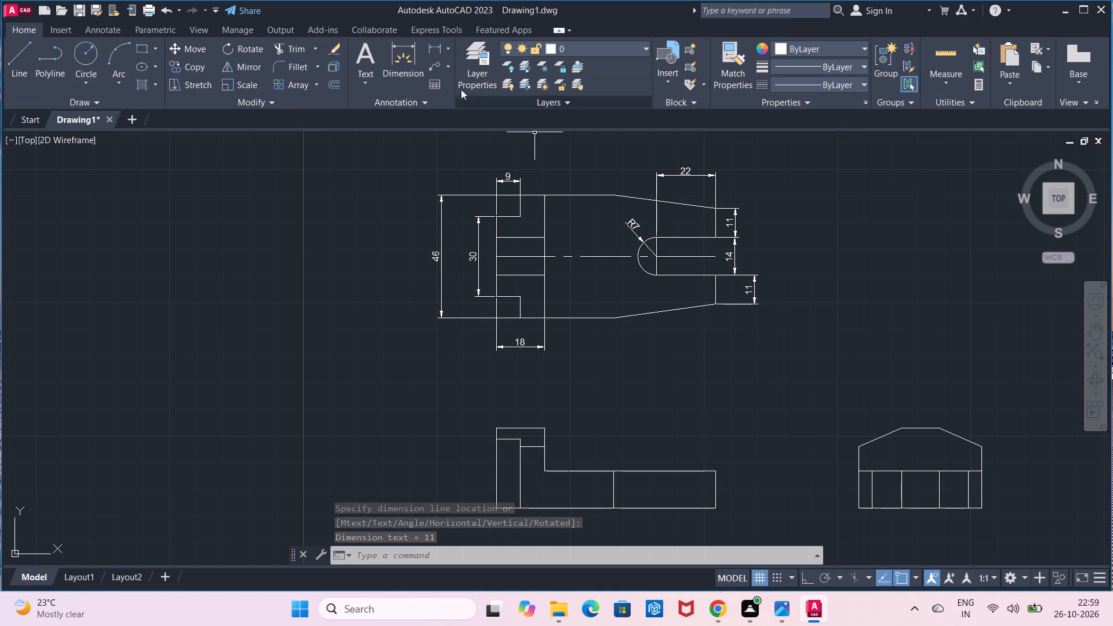
Dimension the horizontal length of the top view's lower tapered edge, placing the dimension below the view.
left_click(430, 52)
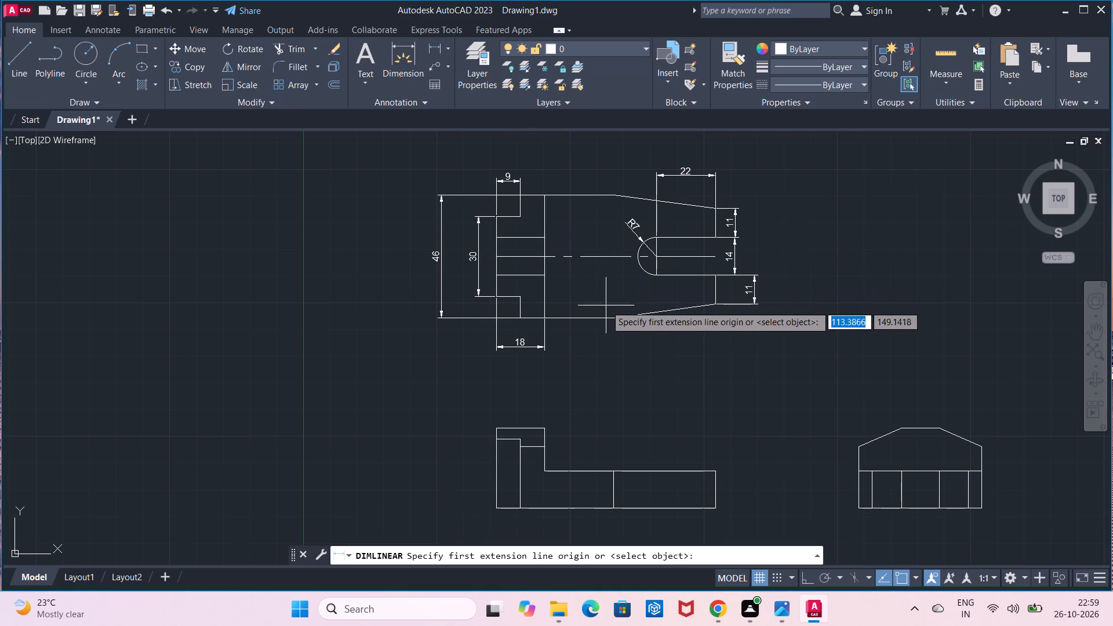
left_click(614, 316)
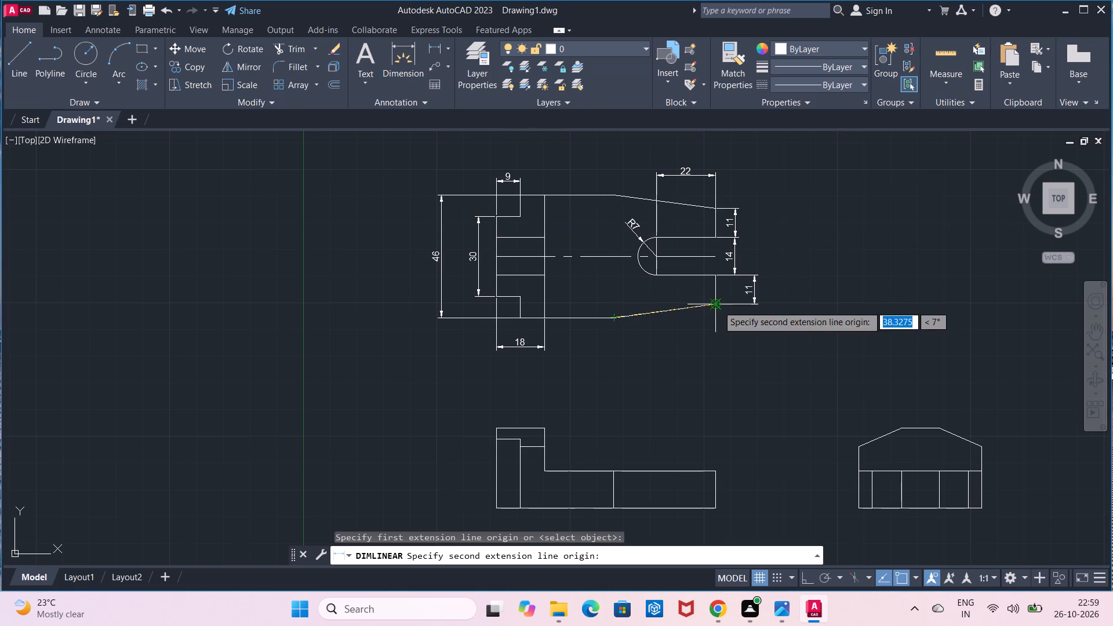
left_click(718, 305)
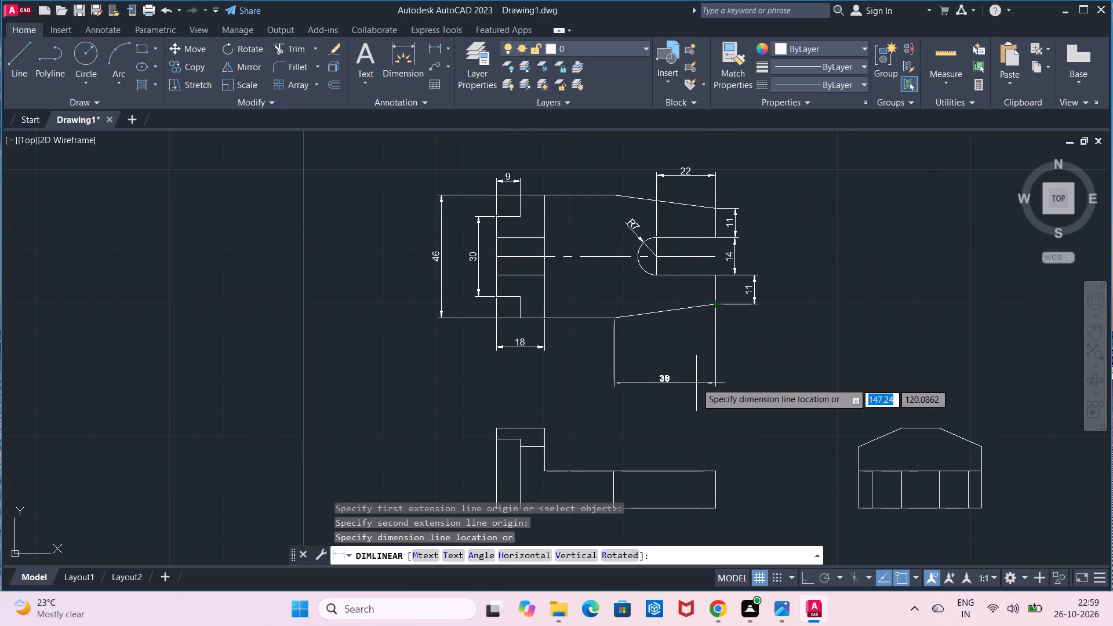
left_click(701, 343)
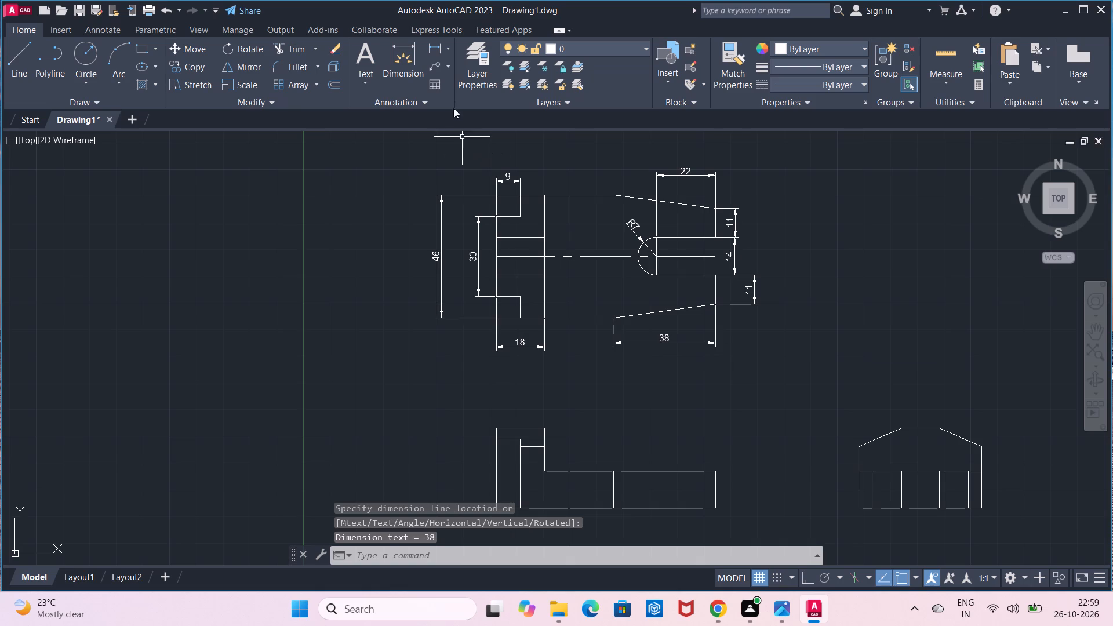
Dimension the top view's overall length from left edge to right edge, placed beneath the other lower dimensions.
left_click(433, 54)
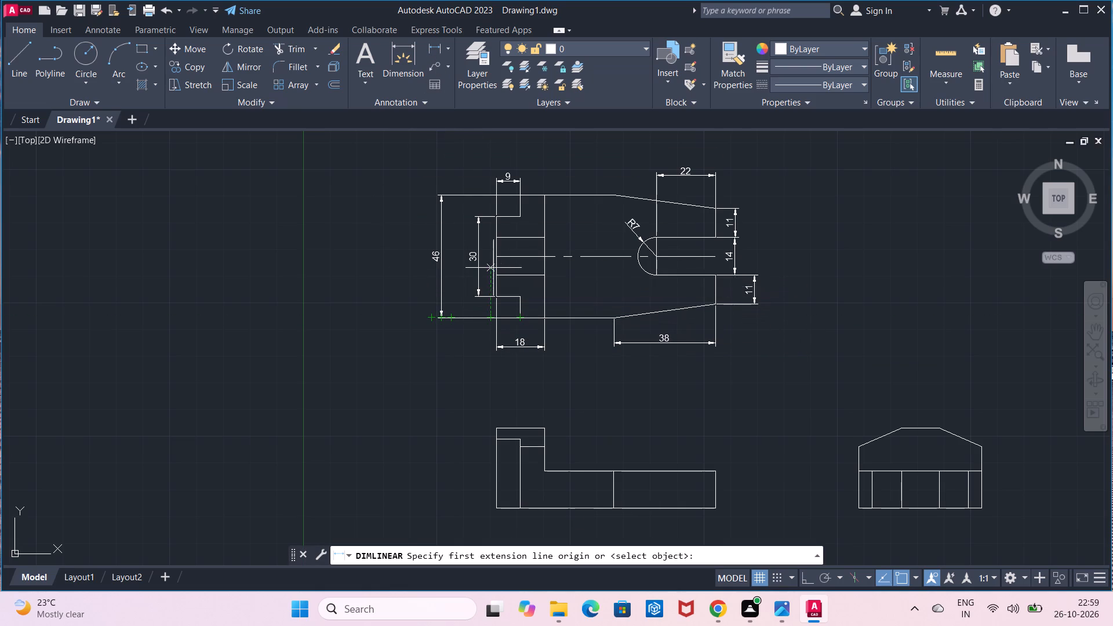
left_click(499, 299)
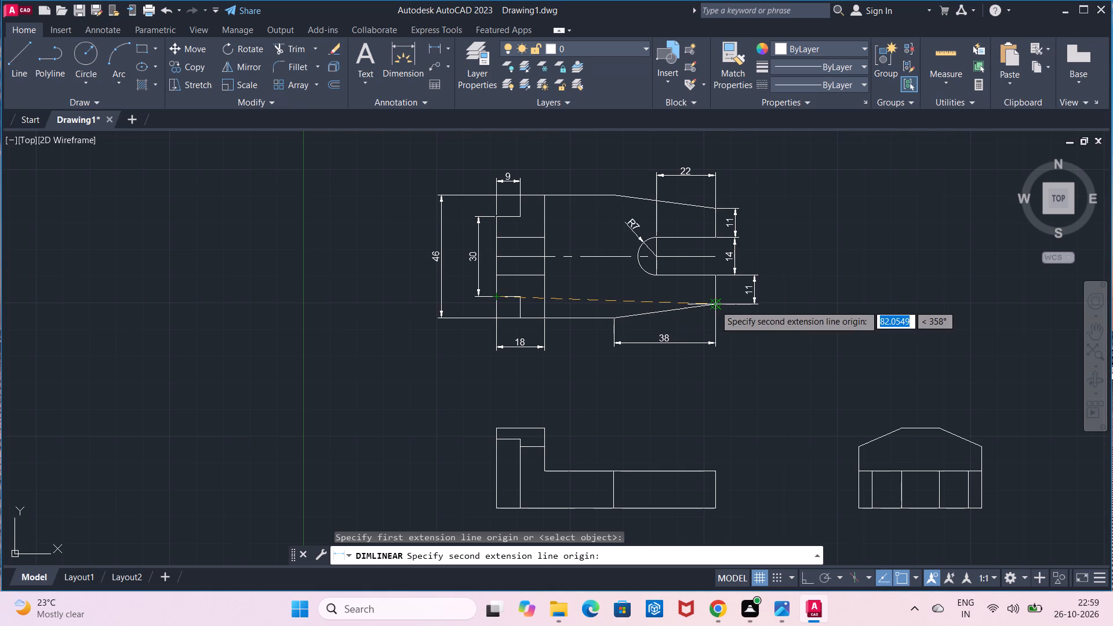
left_click(718, 304)
left_click(716, 373)
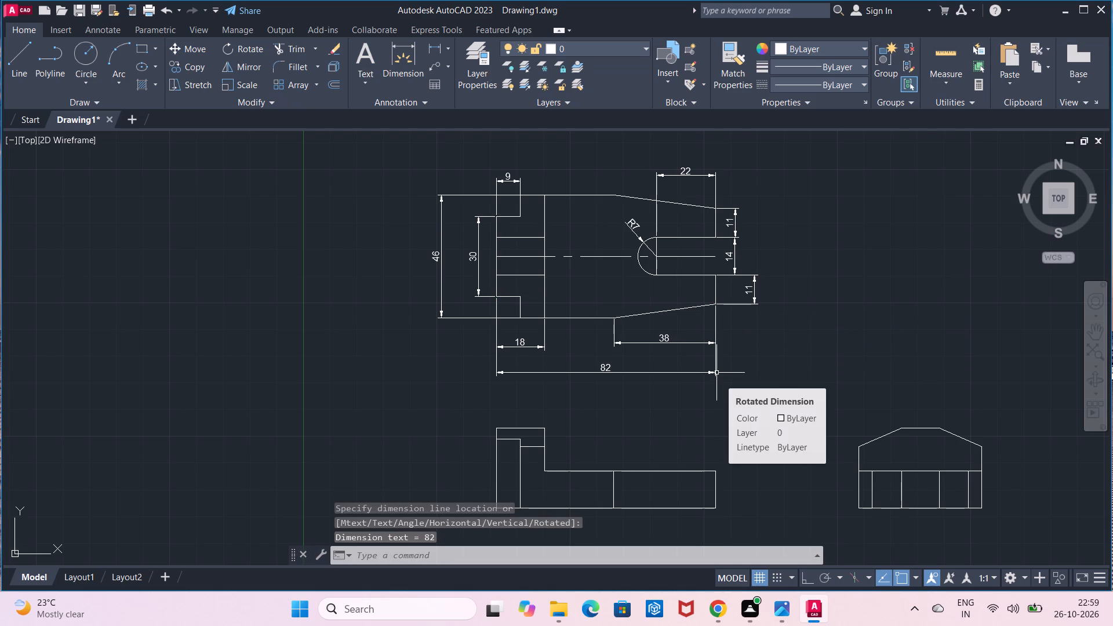
Dimension the front view's overall height along its left edge, placing the dimension just outside the view.
middle_click_drag(701, 414, 704, 336)
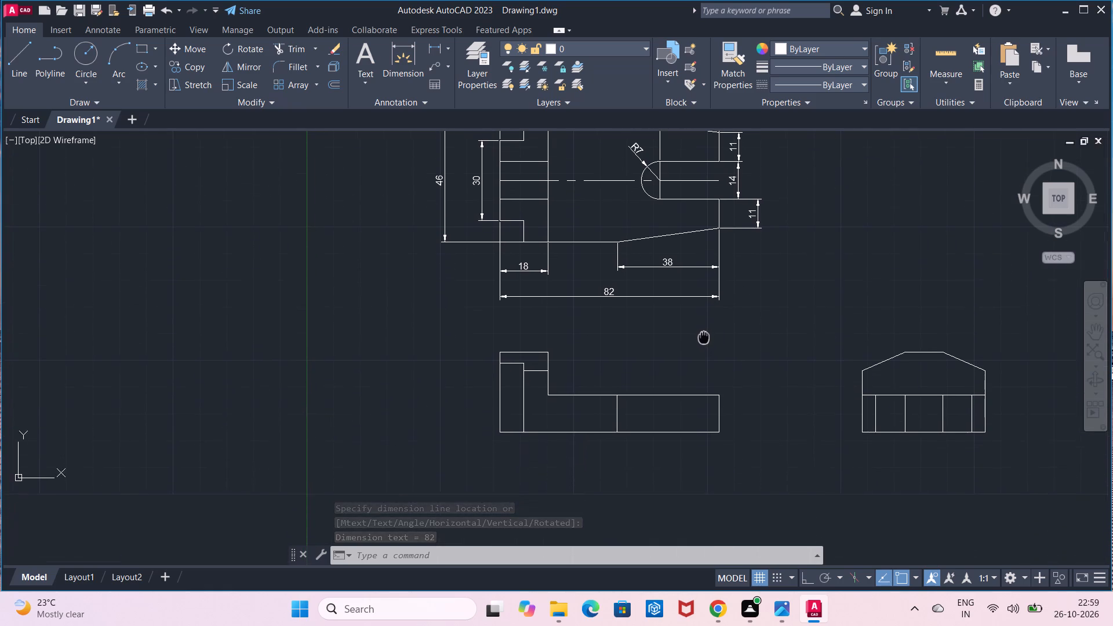
middle_click_drag(704, 336, 704, 333)
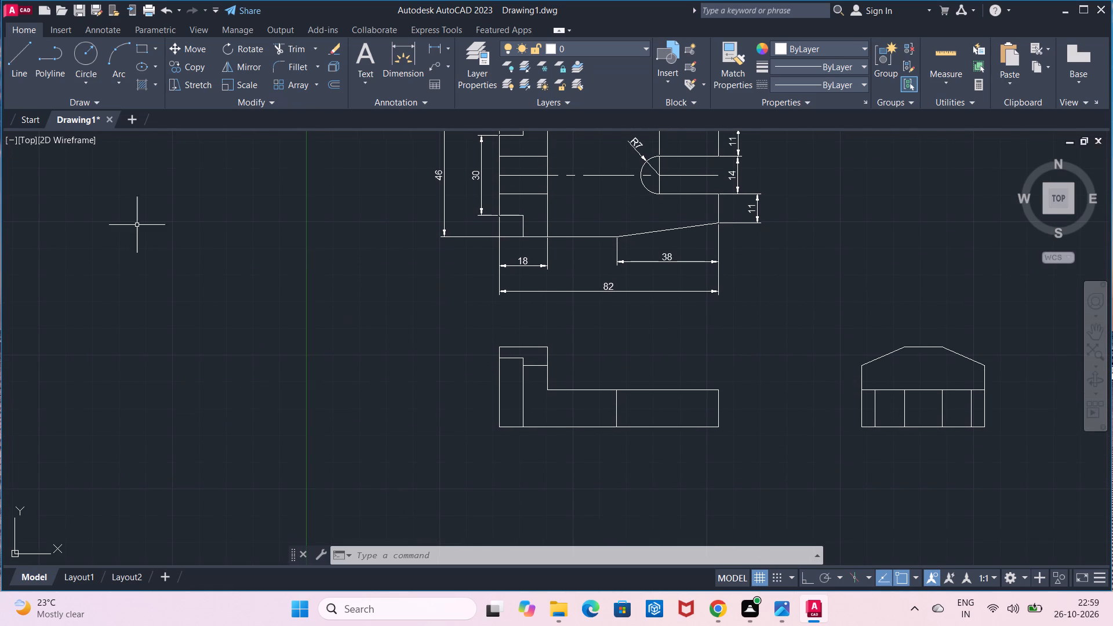
left_click(438, 47)
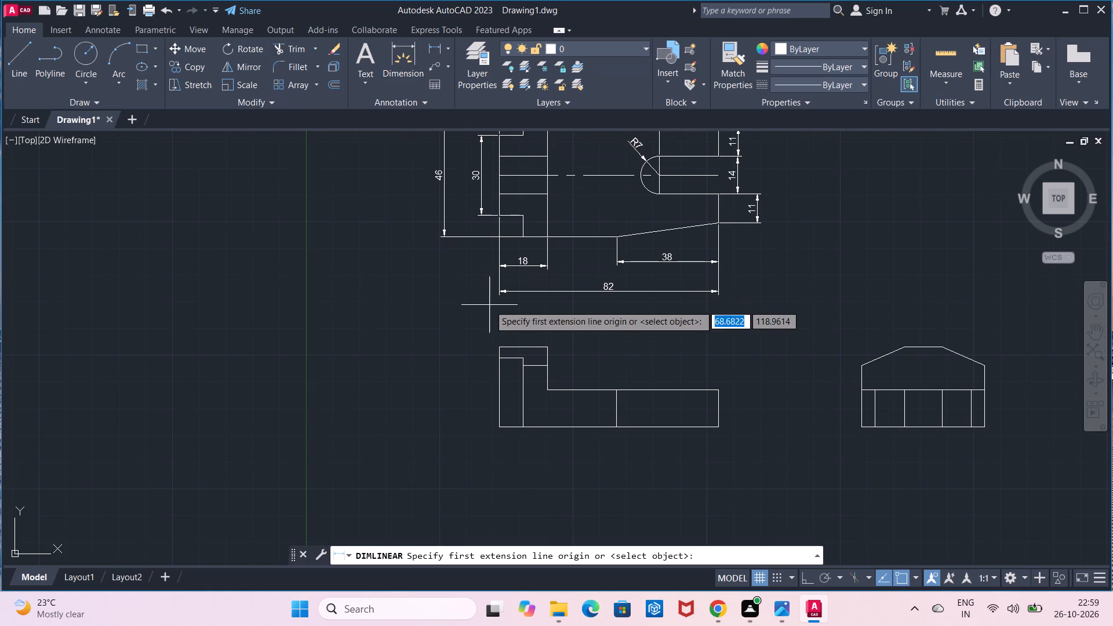
left_click(499, 340)
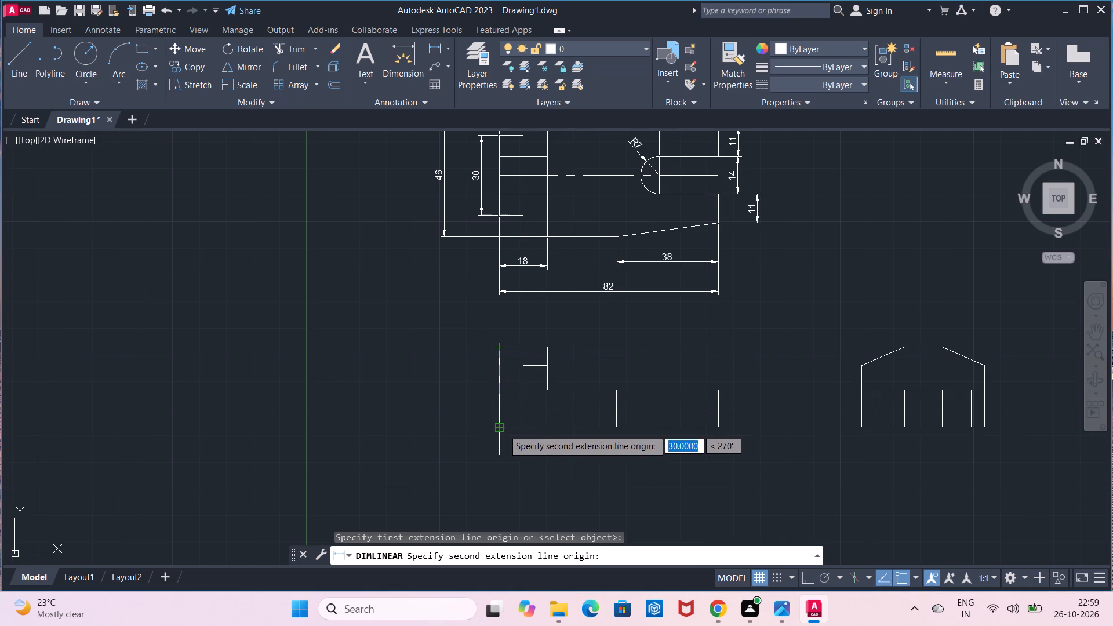
left_click(503, 430)
left_click(475, 427)
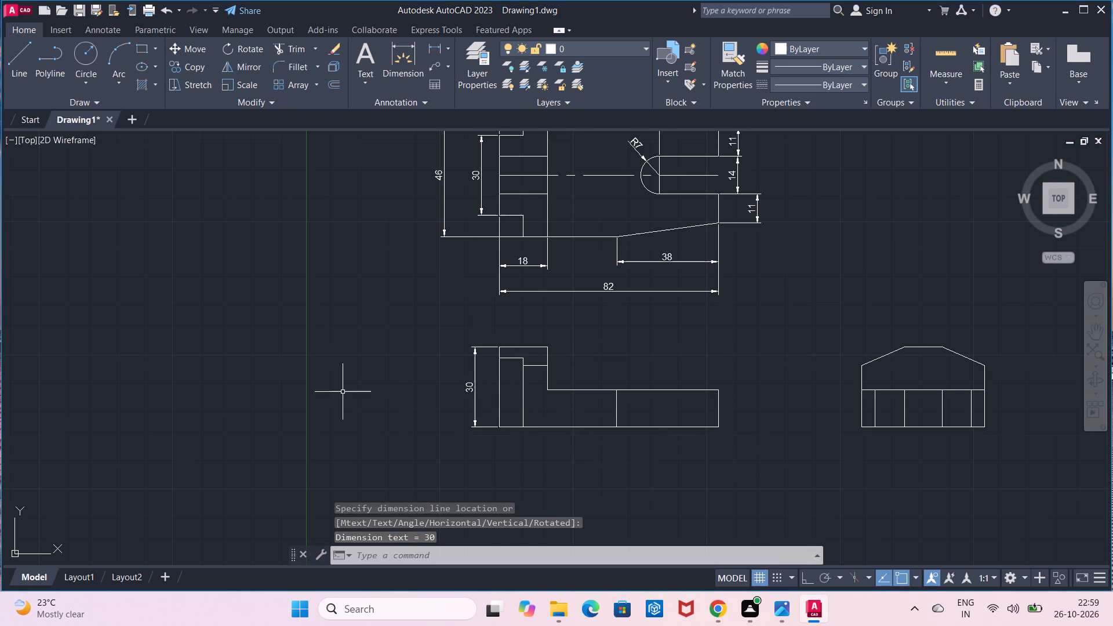
Dimension the base thickness at the front view's right end, placing the dimension to the right of the view.
left_click(437, 53)
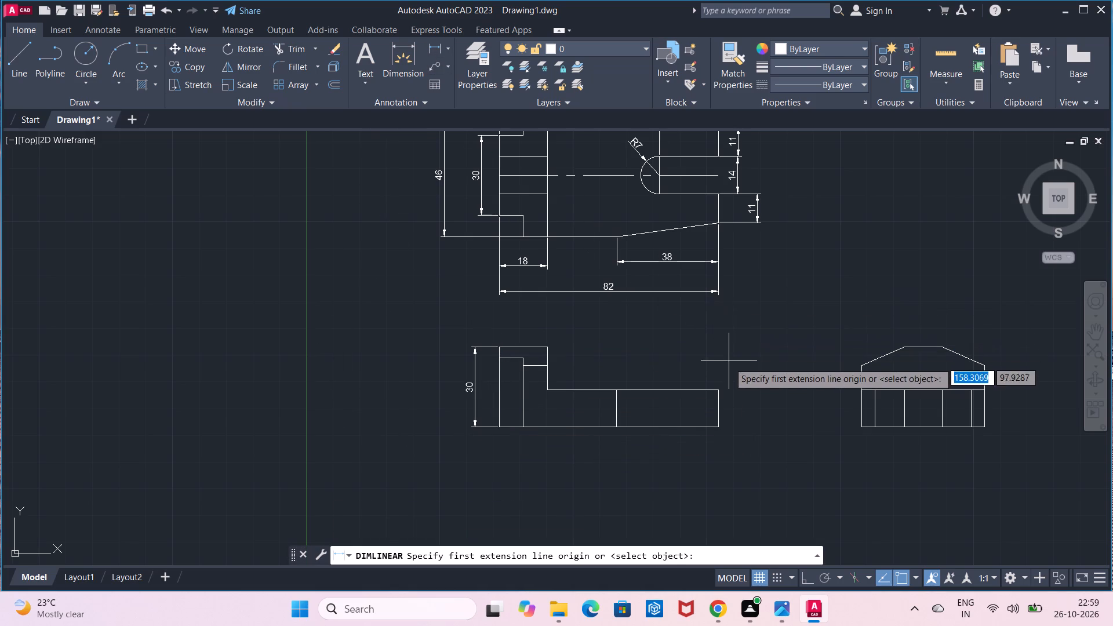
left_click(718, 391)
left_click(722, 428)
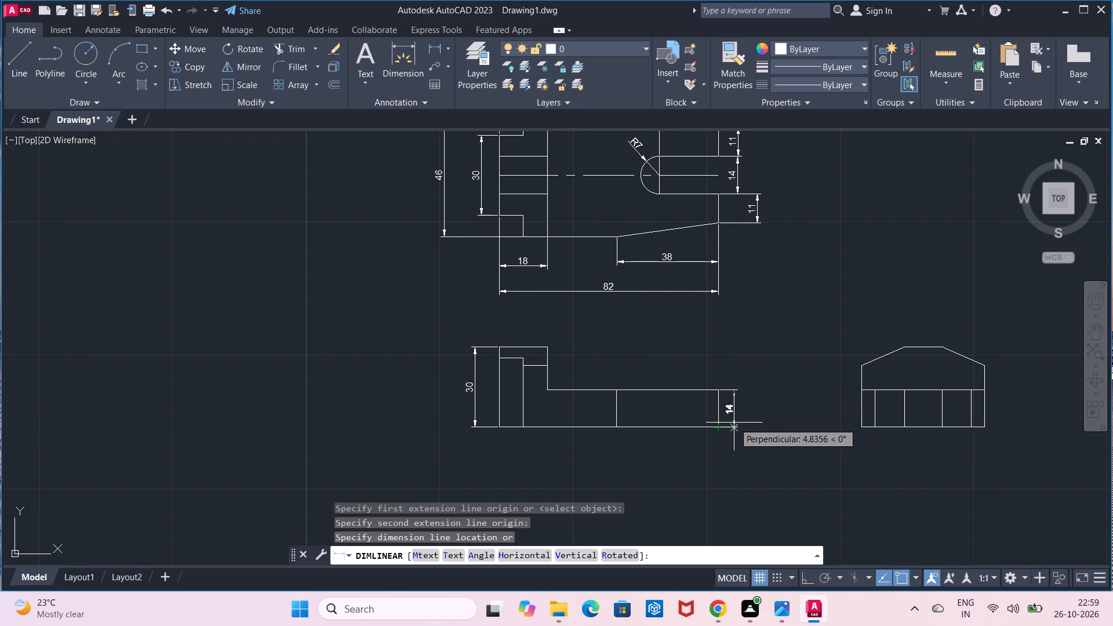
left_click(734, 423)
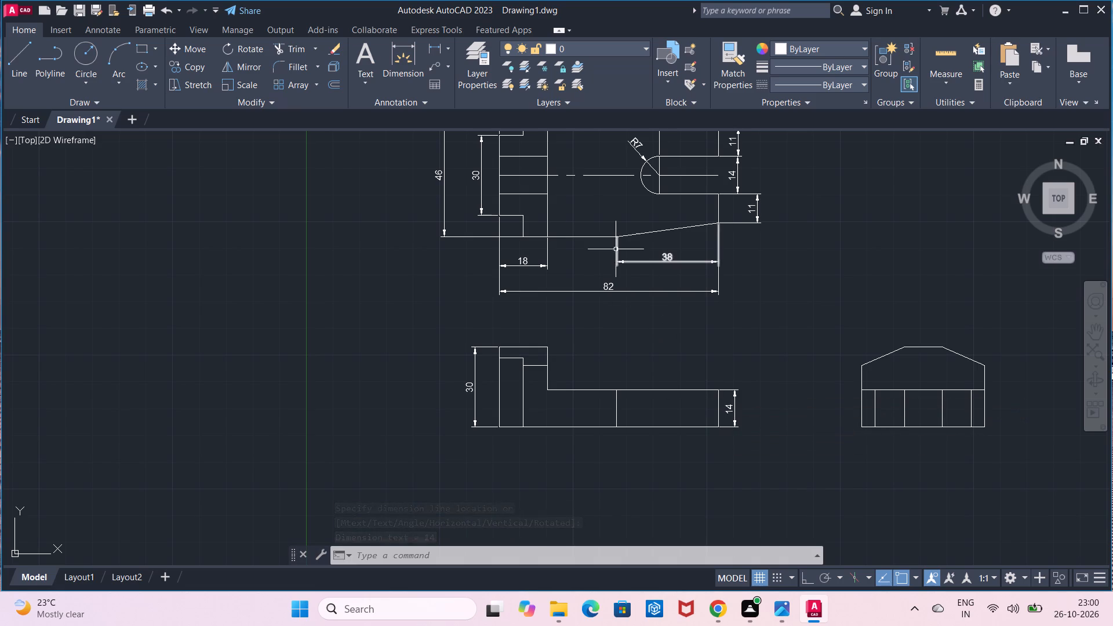
Dimension the vertical drop of both sloped top corners in the side view, placing one dimension outside each side.
left_click(435, 50)
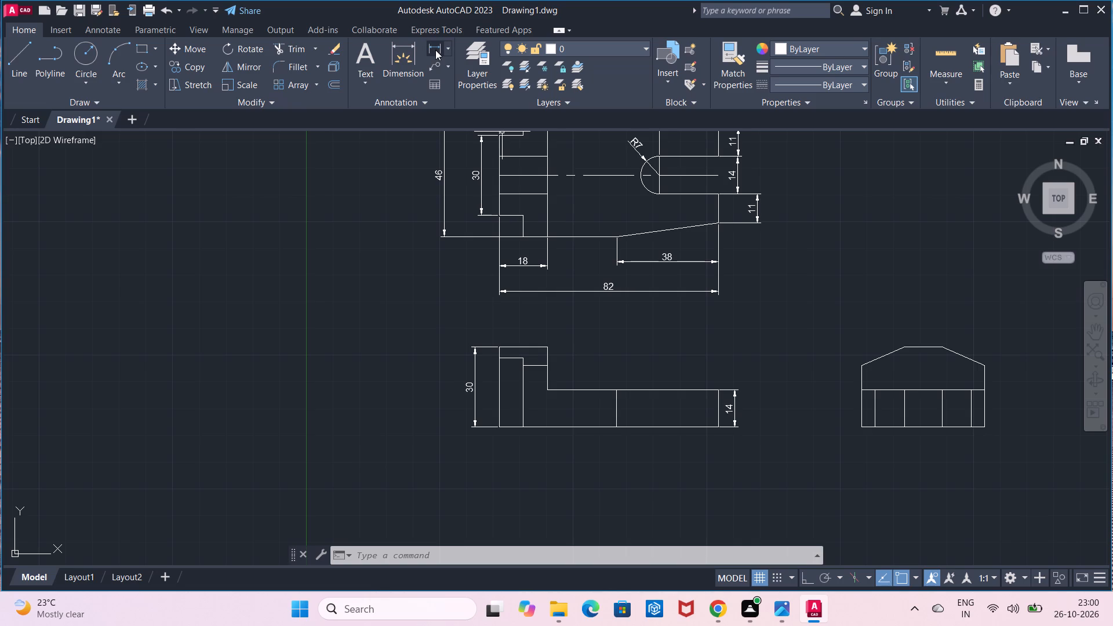
left_click(903, 348)
left_click(865, 362)
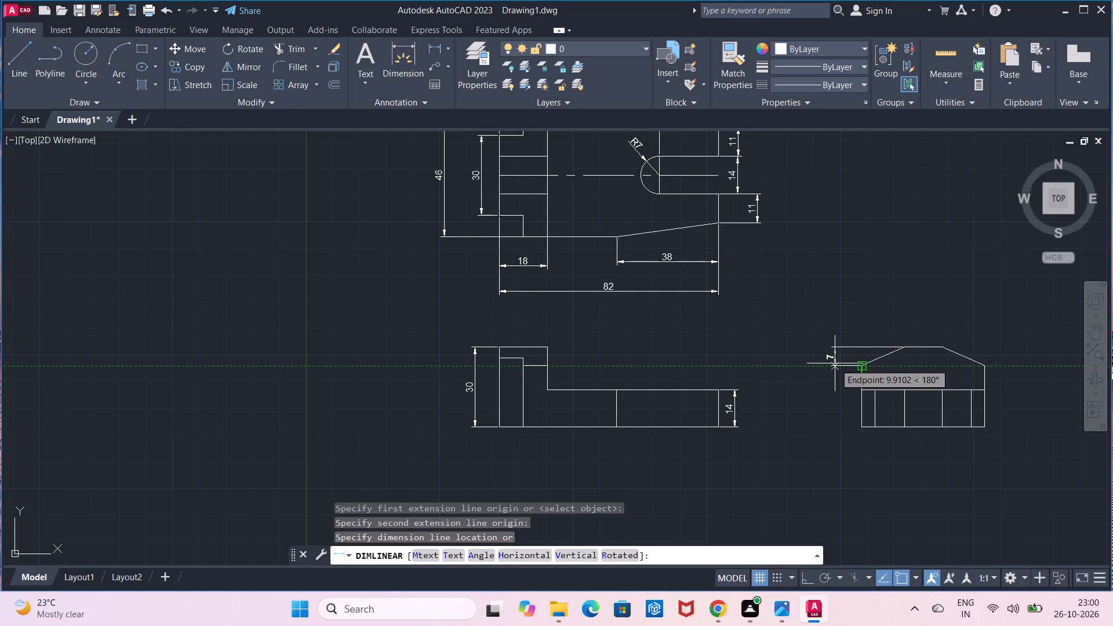
left_click(835, 363)
left_click(433, 41)
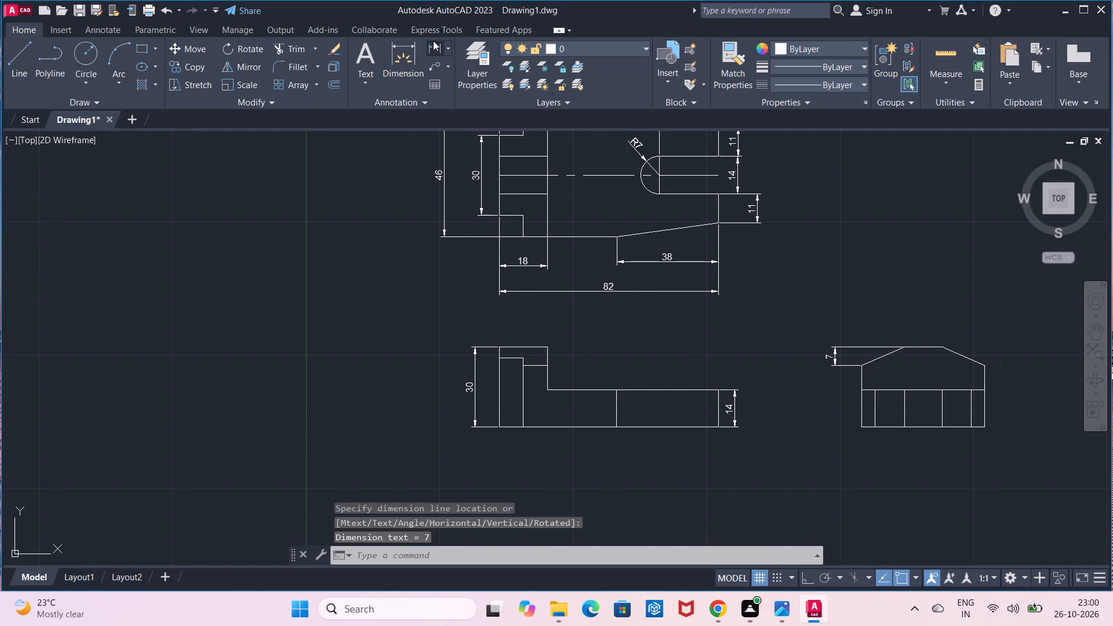
left_click(946, 345)
left_click(988, 363)
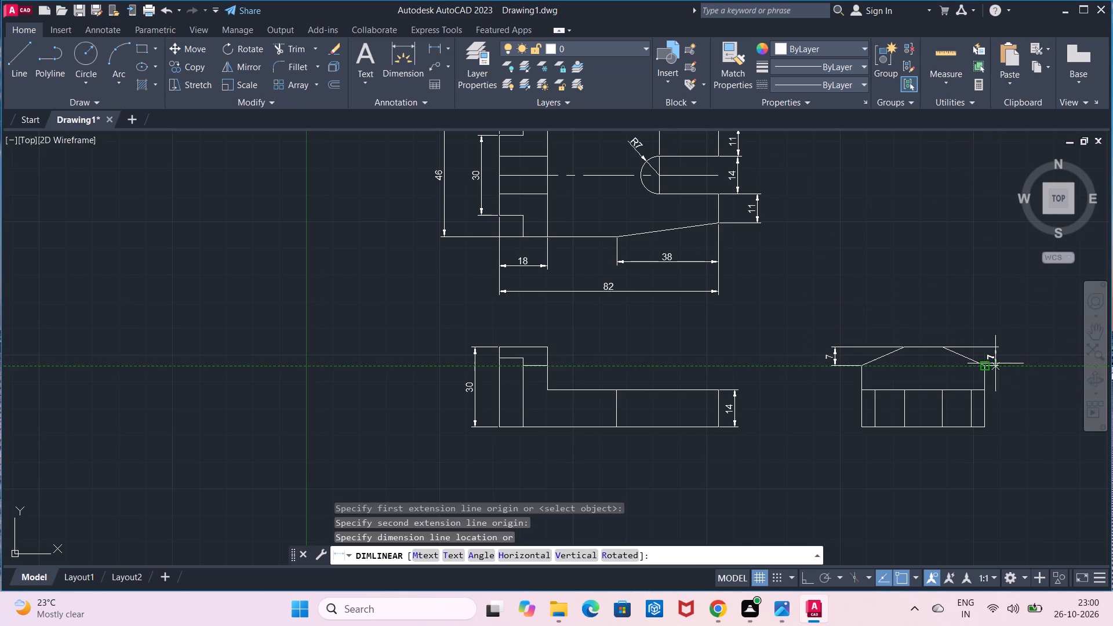
left_click(1011, 363)
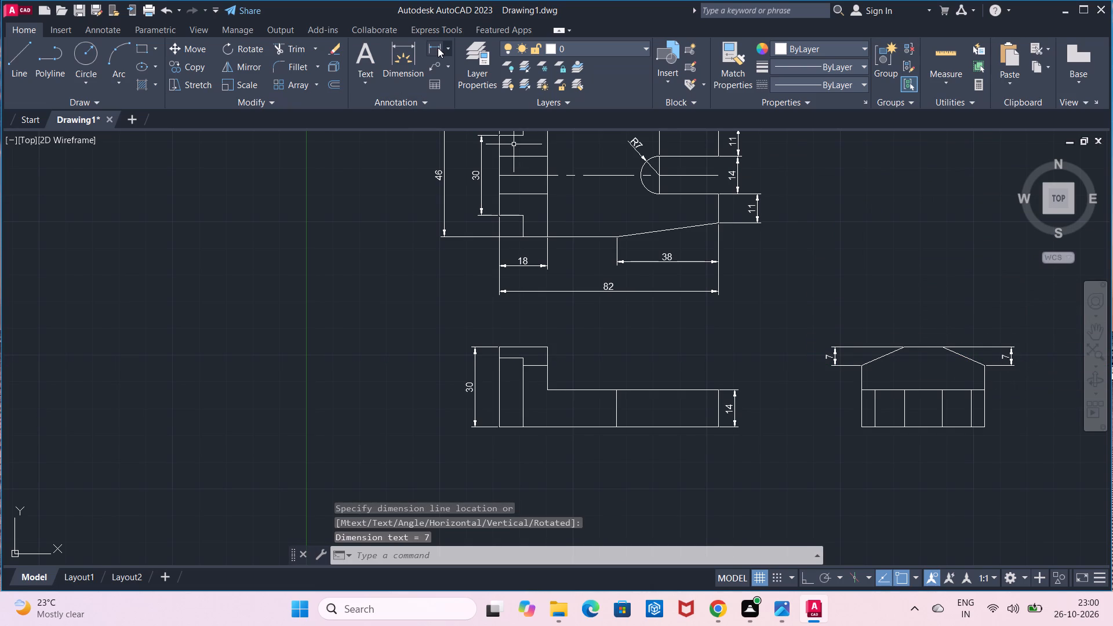
Dimension the horizontal widths of the side view's left slope, flat top and right slope, placing all three at staggered heights above the view.
left_click(438, 48)
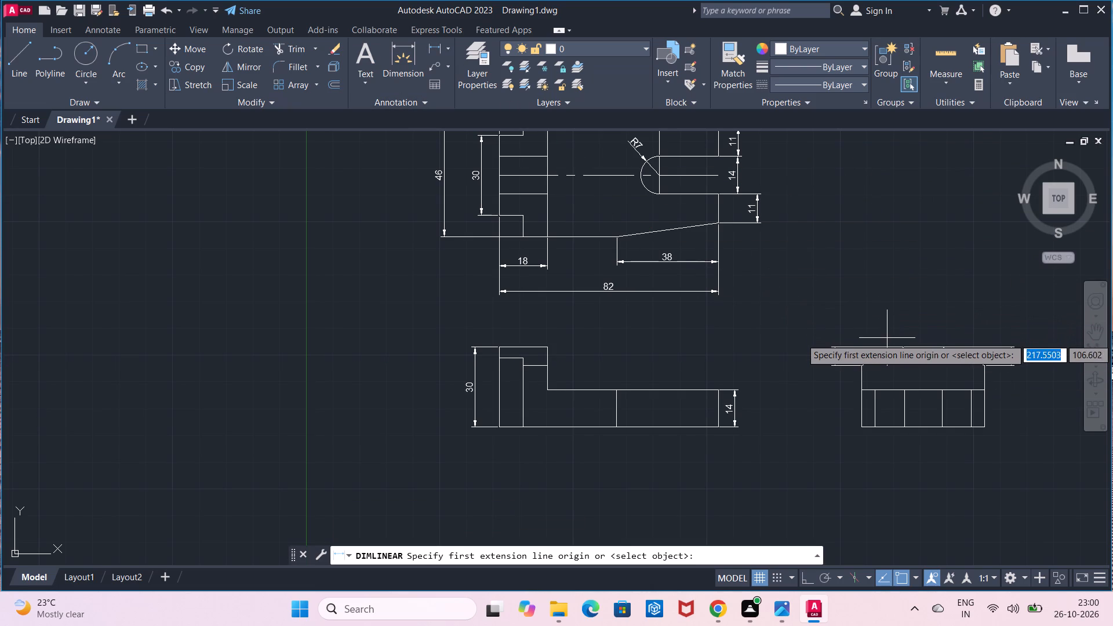
left_click(899, 345)
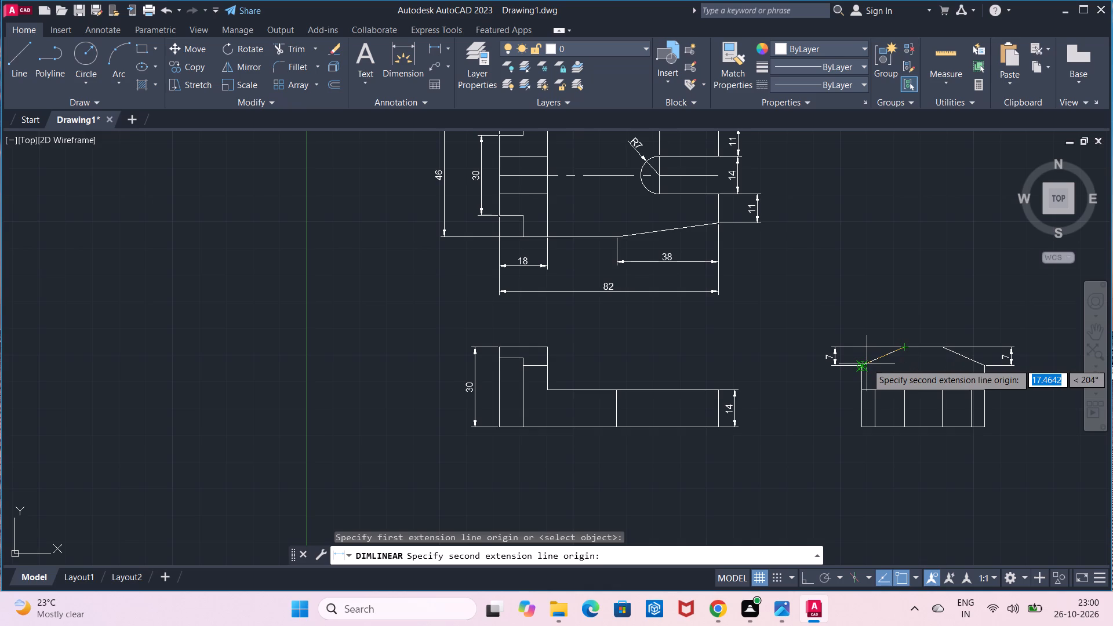
left_click(867, 363)
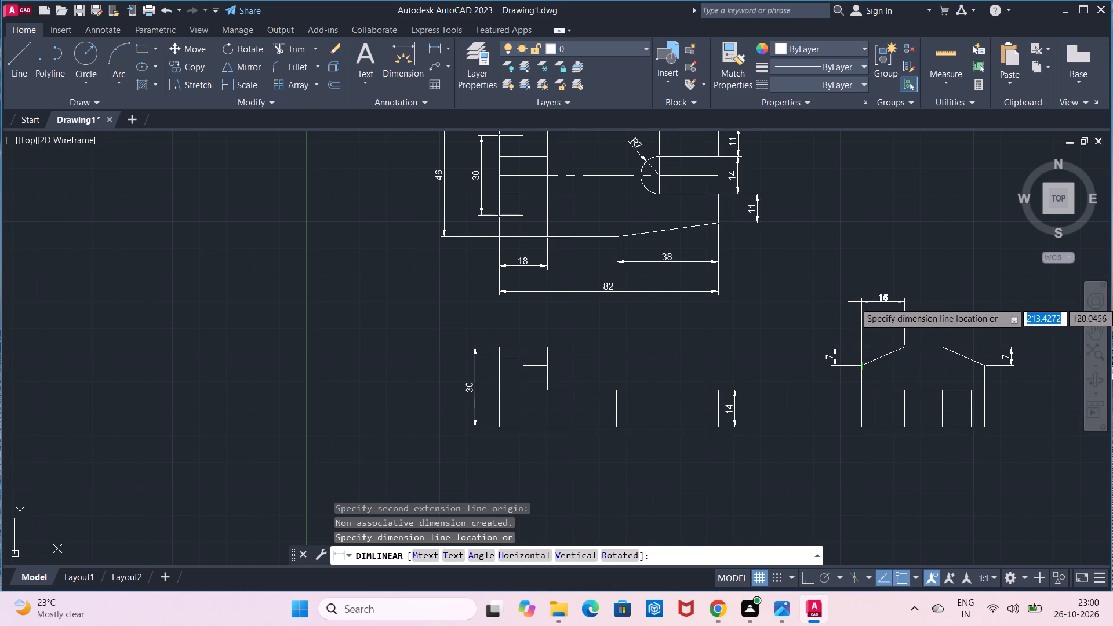
left_click(876, 302)
left_click(431, 51)
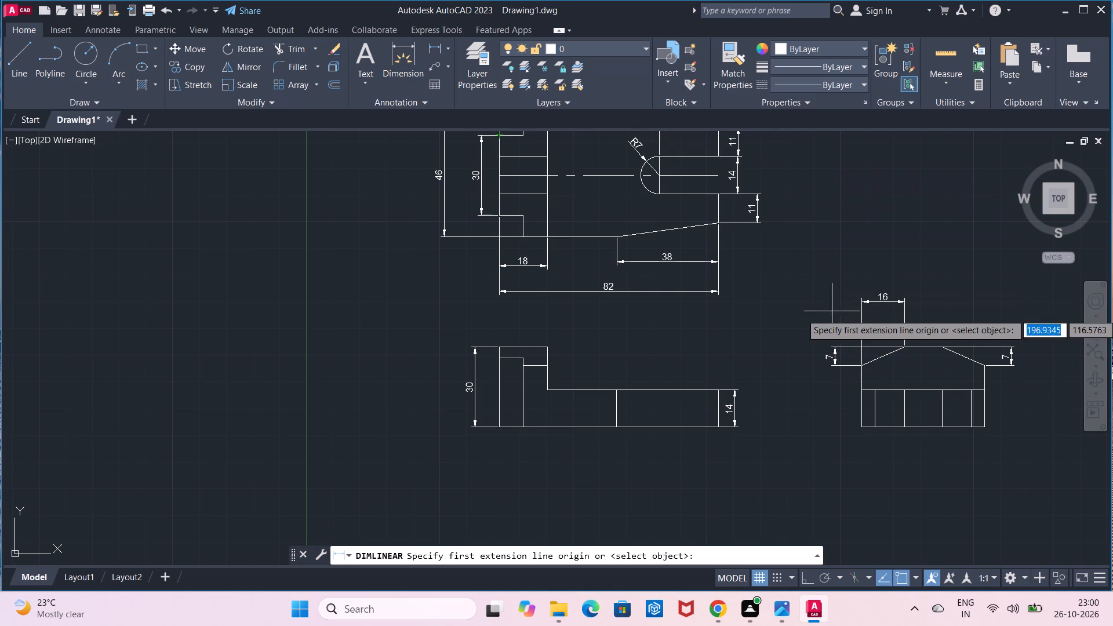
left_click(908, 349)
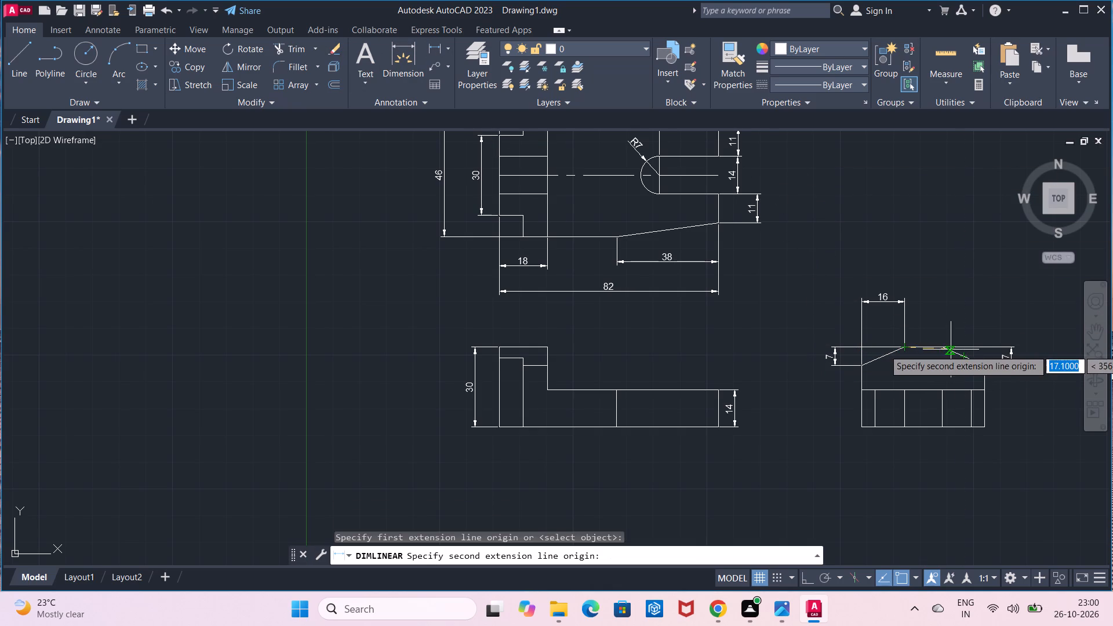
left_click(944, 348)
left_click(939, 321)
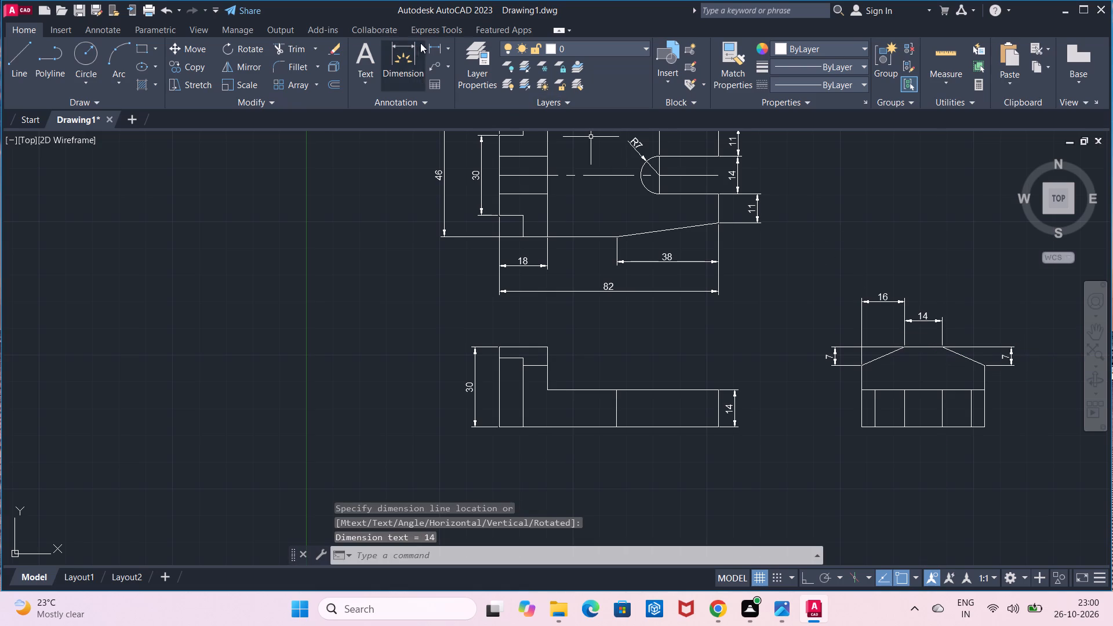
left_click(437, 50)
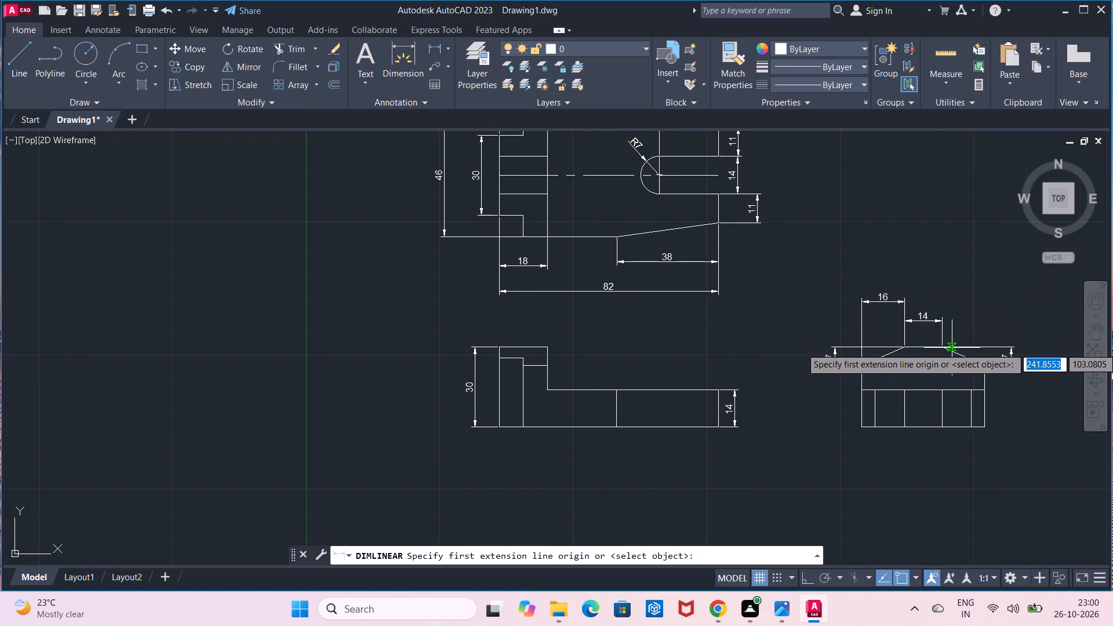
left_click(944, 349)
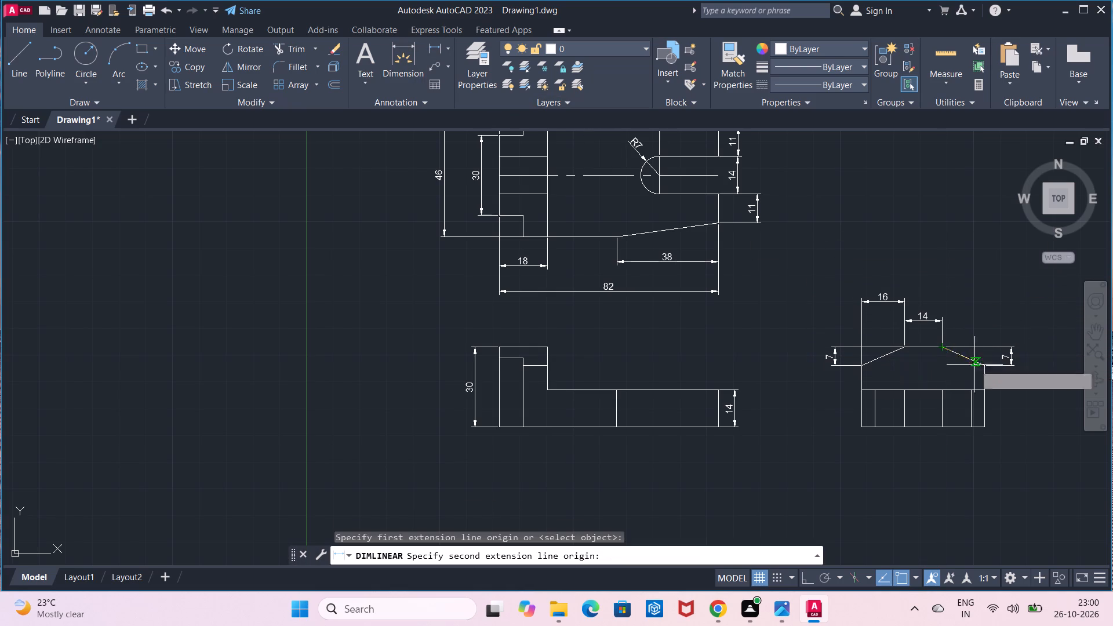
left_click(987, 369)
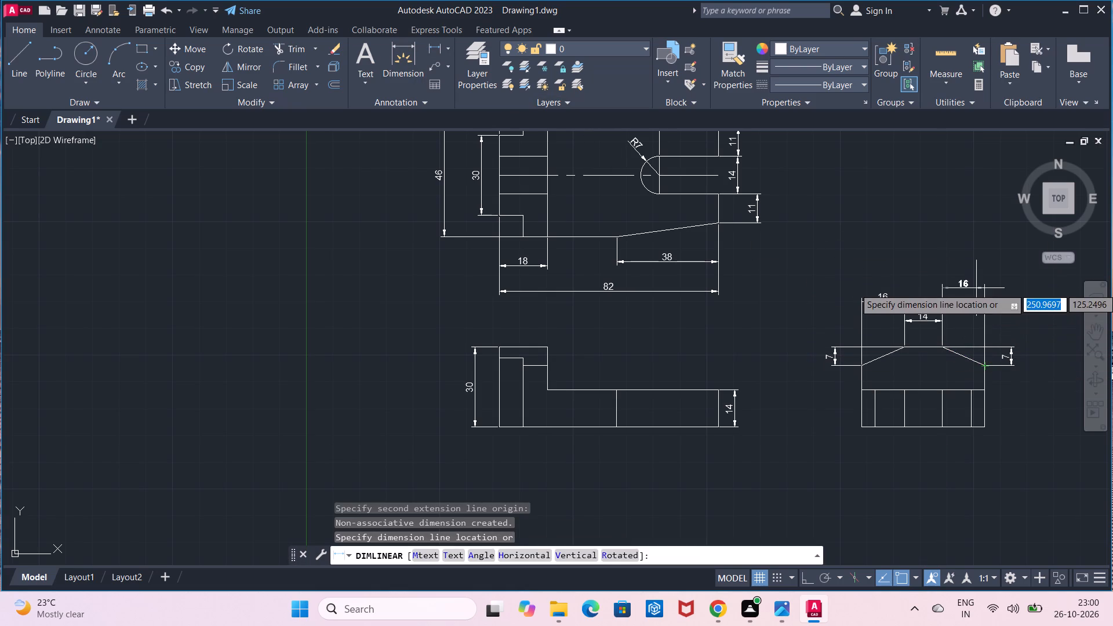
left_click(976, 288)
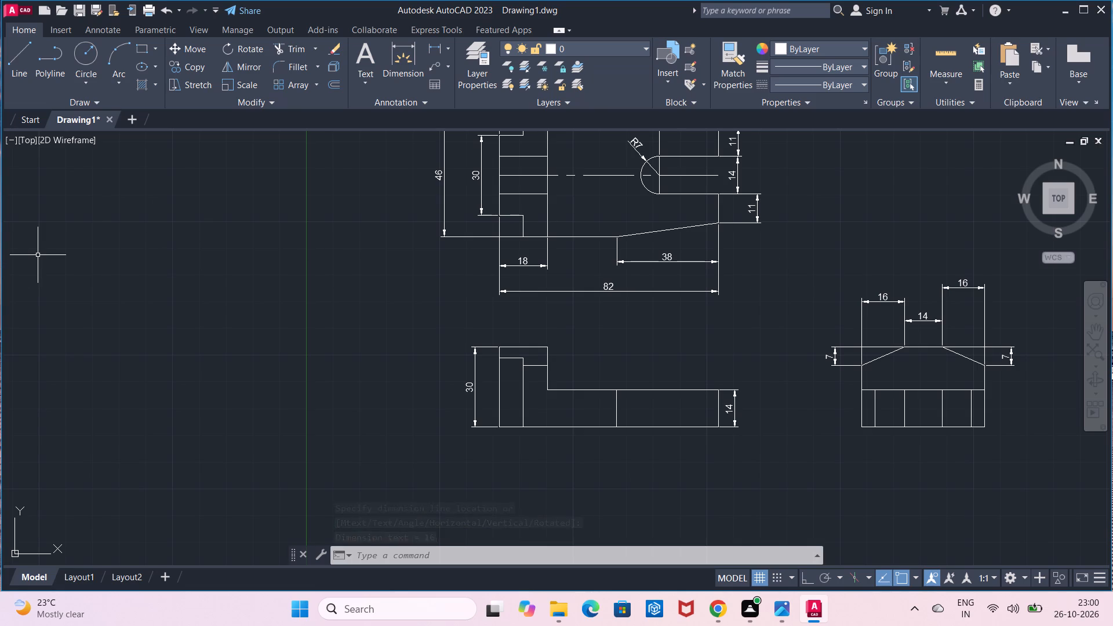
Select all three views with their dimensions and apply the Join command to them.
scroll(184, 251, "down", 1)
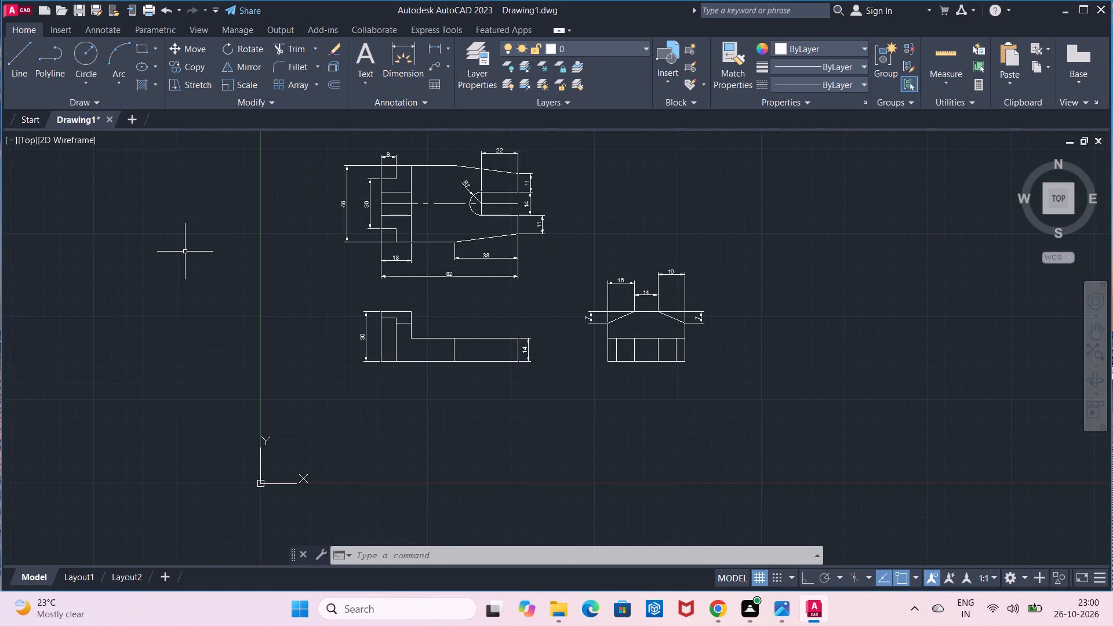
middle_click_drag(205, 252, 293, 317)
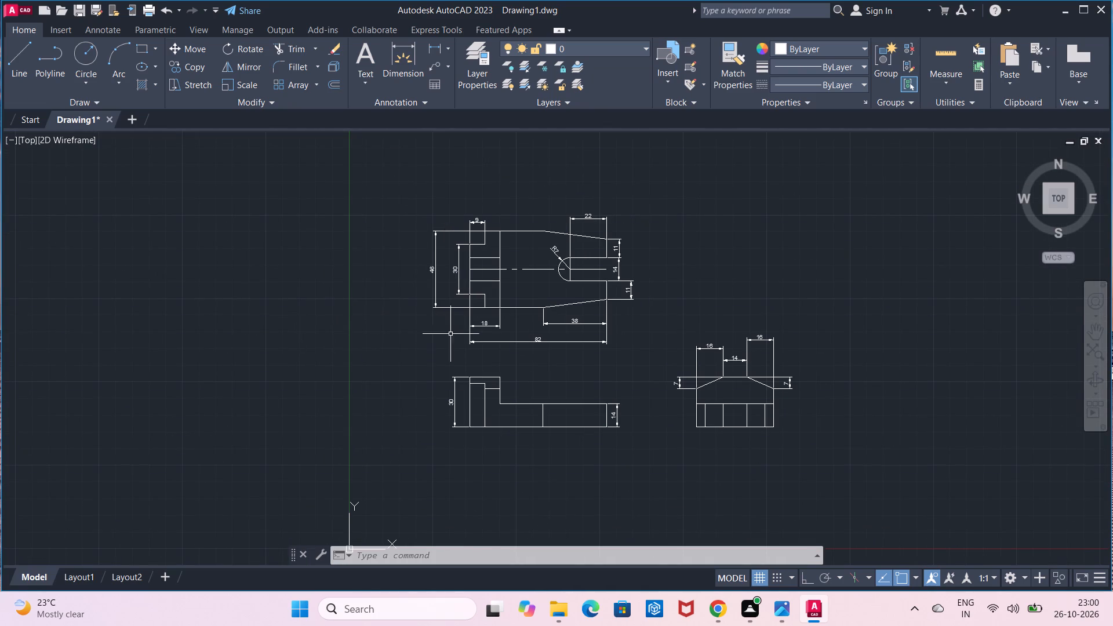
left_click(377, 175)
left_click(802, 478)
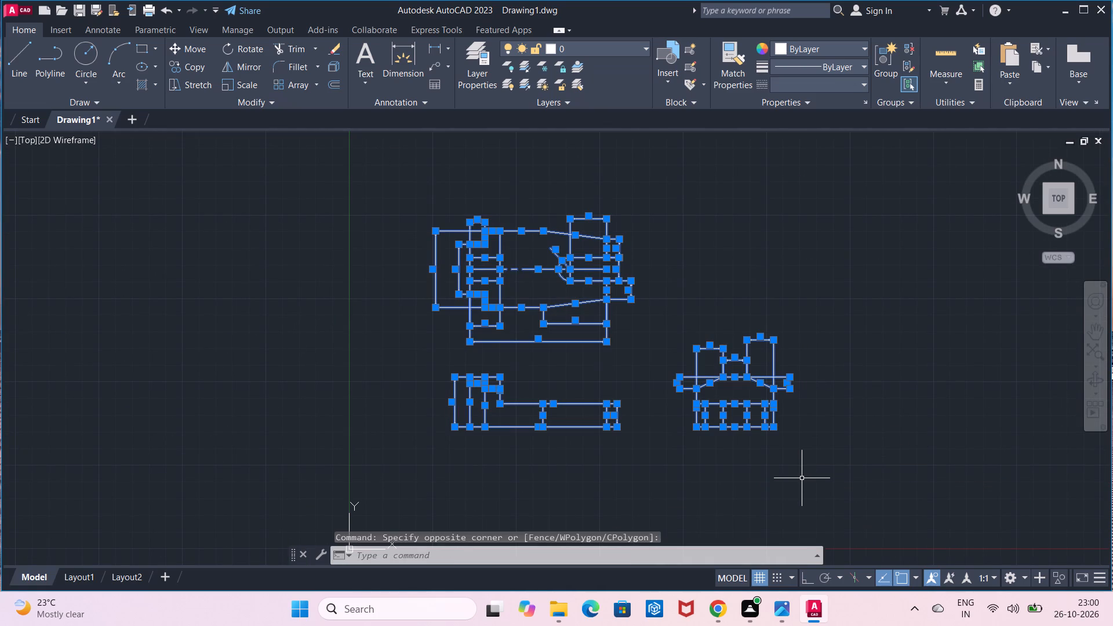
type("jo")
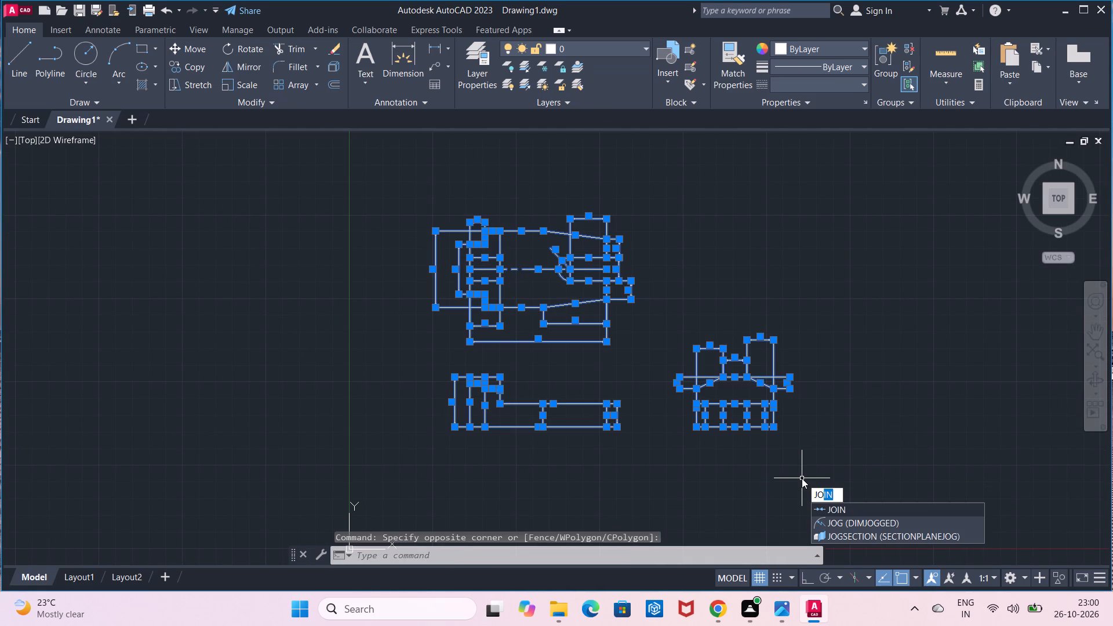
left_click(848, 512)
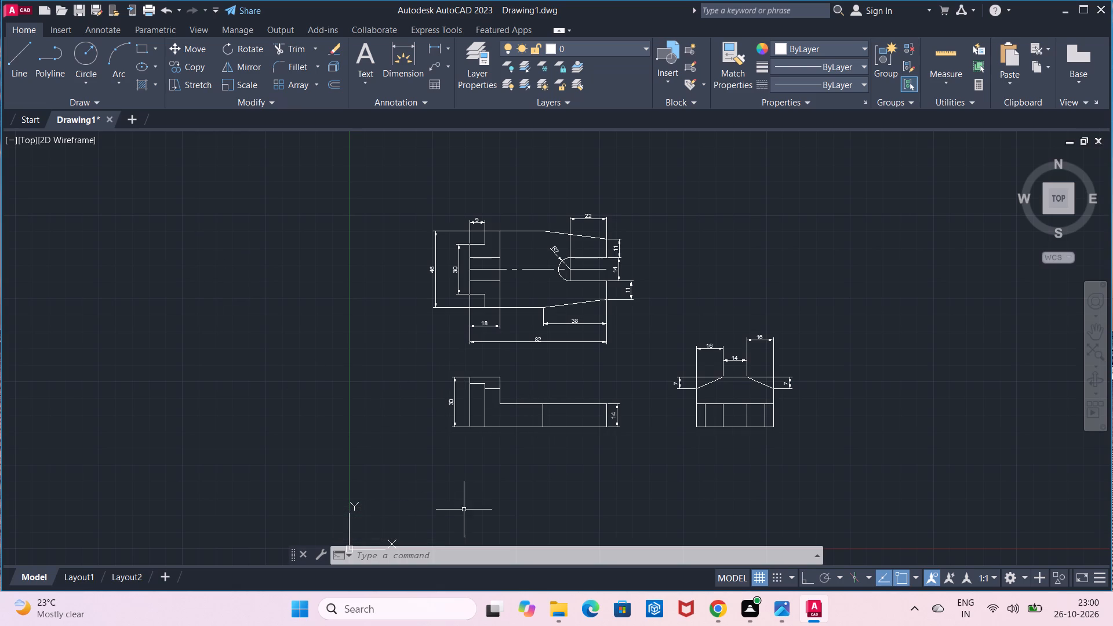
Set the drawing units' length precision to 0, keeping decimal lengths and millimetre insertion scale.
left_click(497, 551)
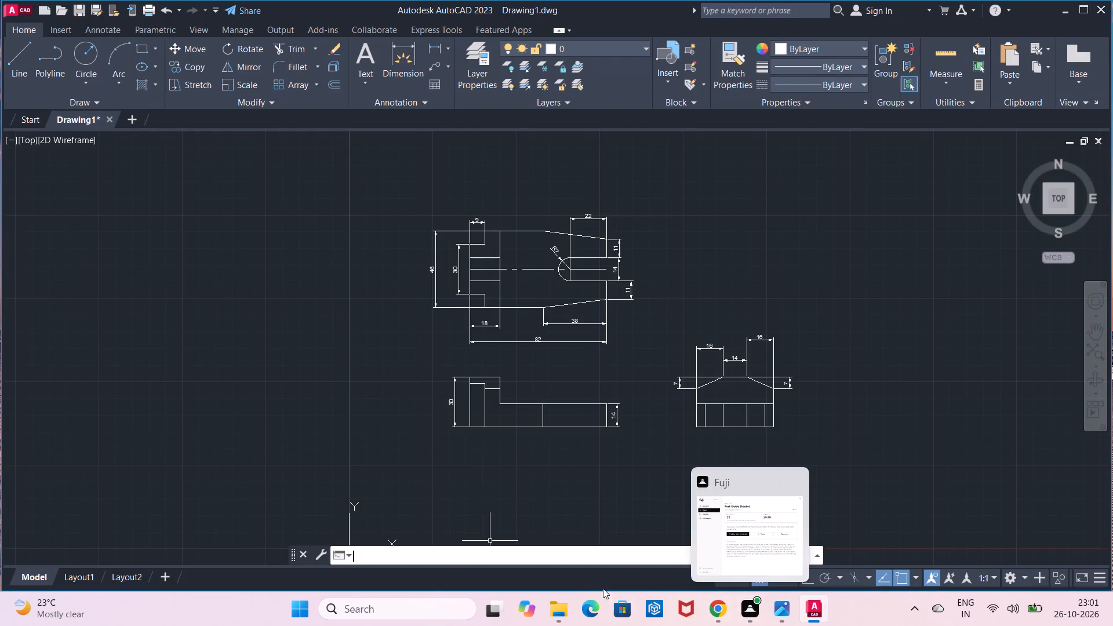
left_click(555, 555)
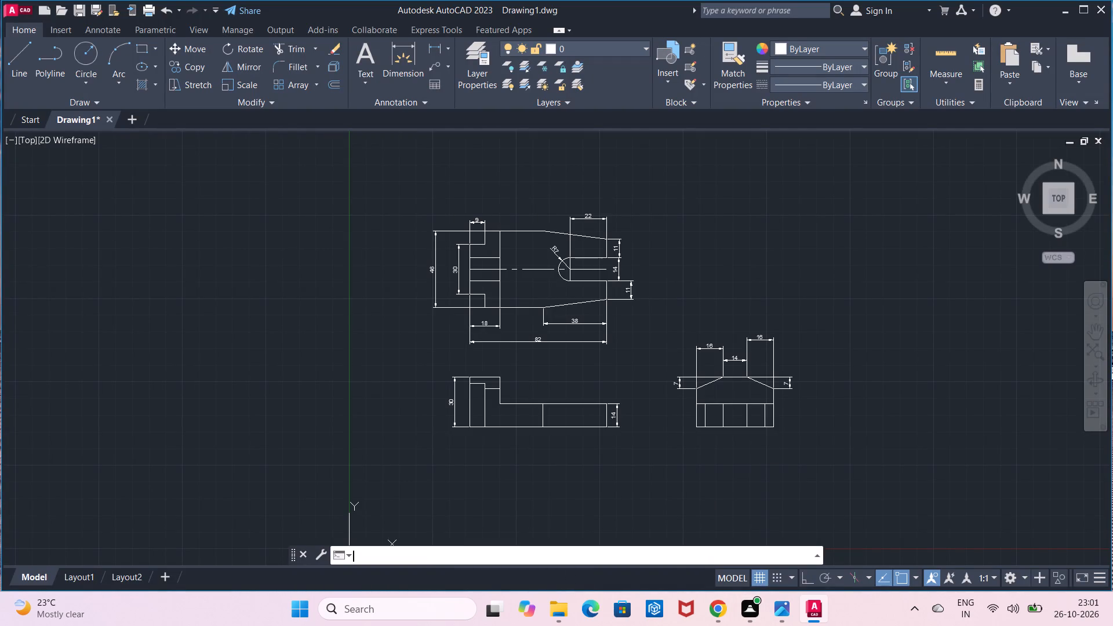
type("un")
key("i")
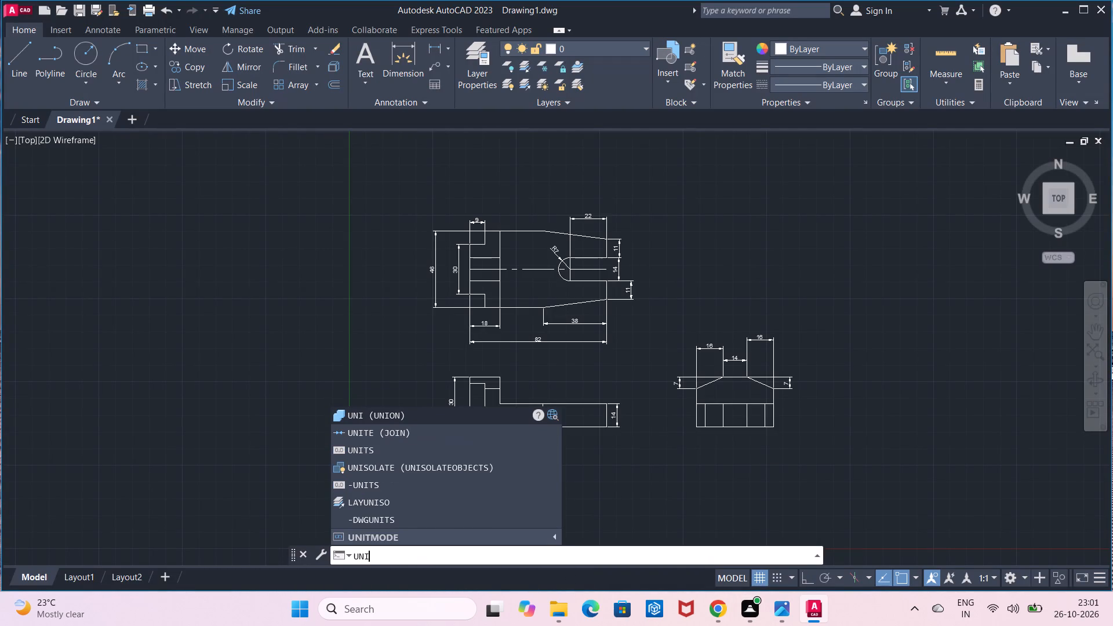
left_click(442, 445)
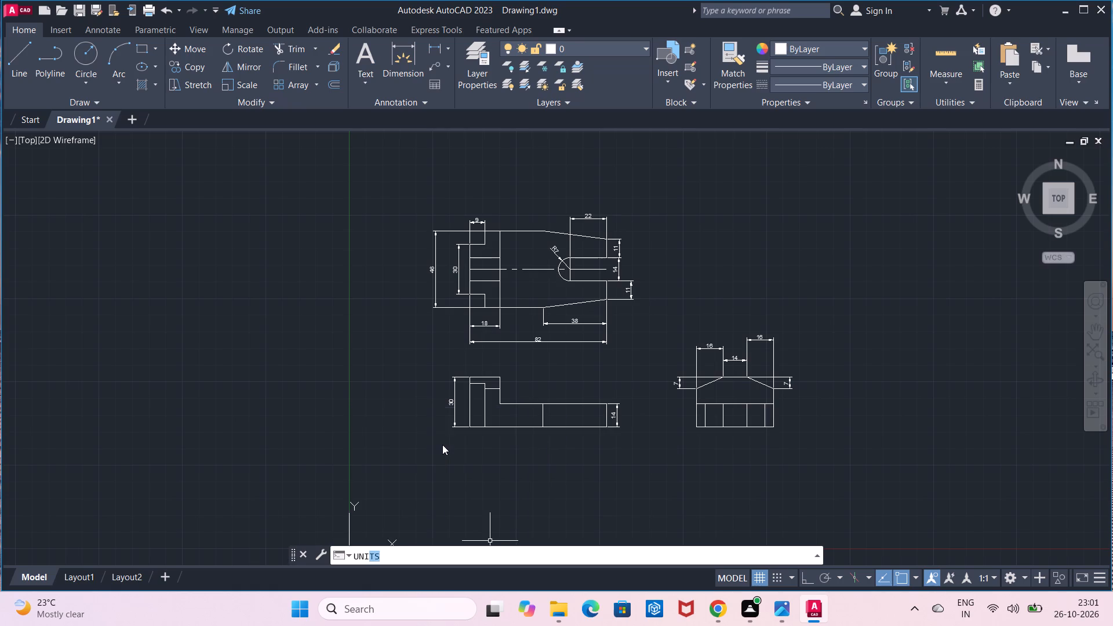
left_click(512, 225)
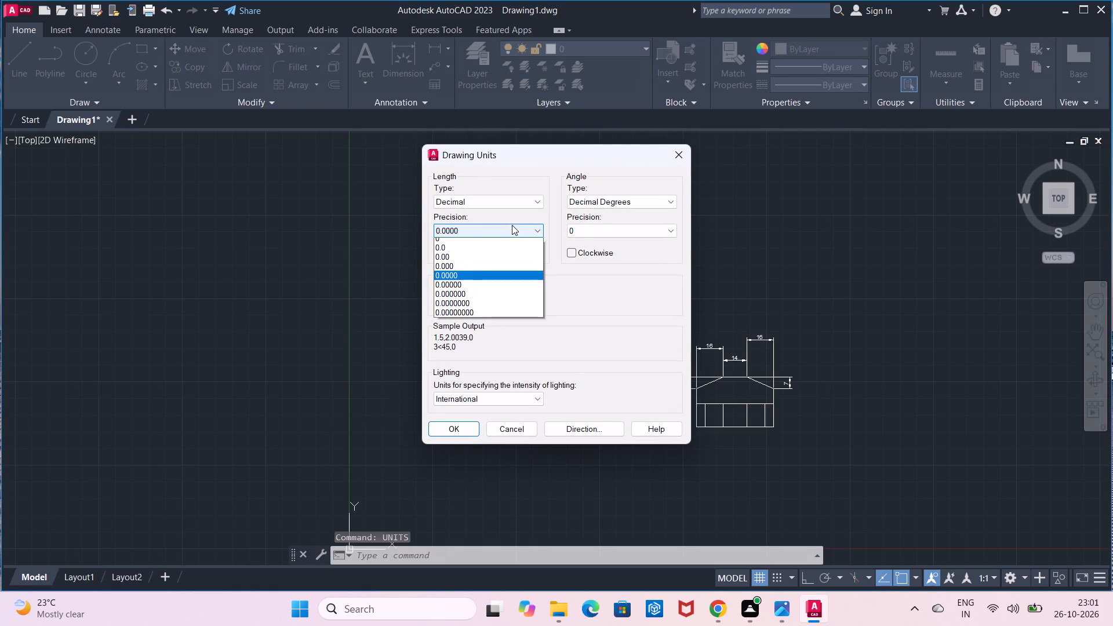
left_click(512, 241)
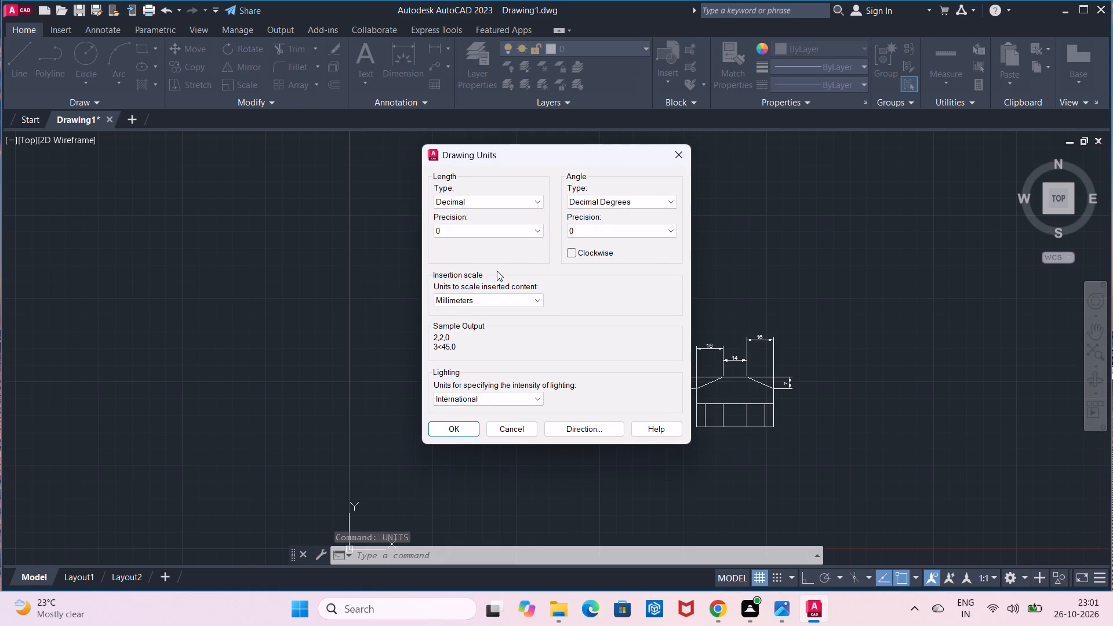
left_click(446, 425)
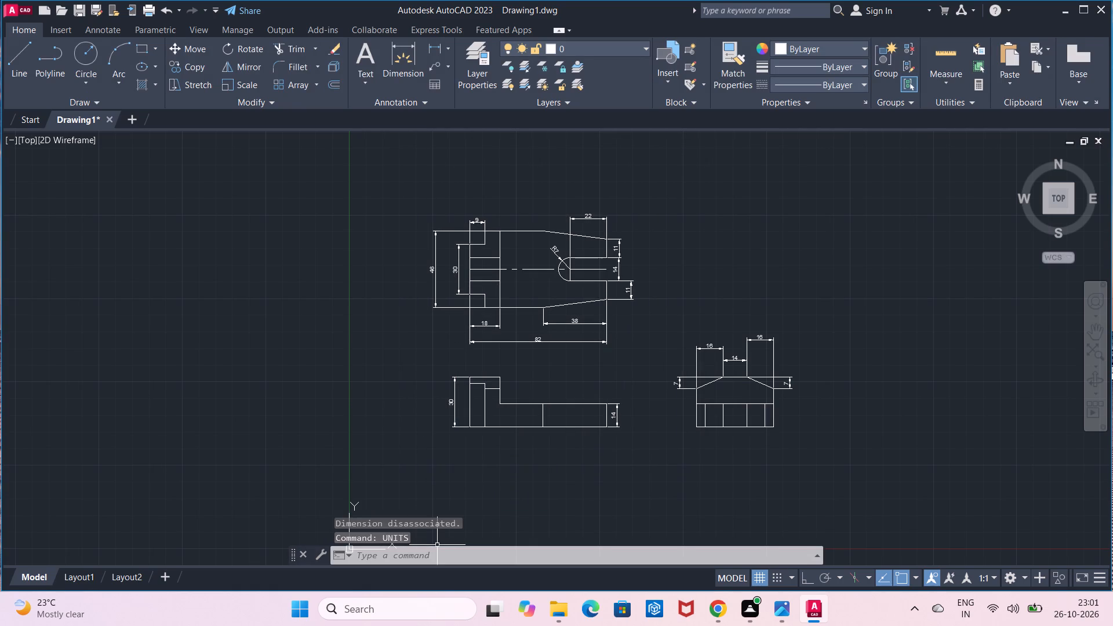
Modify the ISO-25 dimension style's text to a height of 6 with ISO standard alignment.
left_click(437, 554)
key("d")
key("Return")
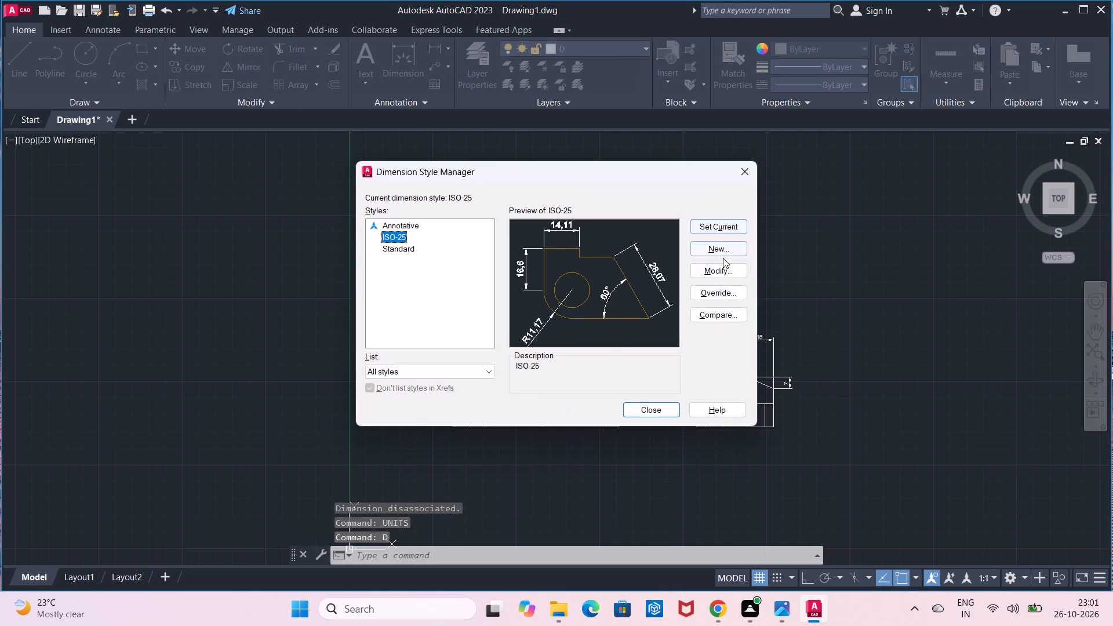
left_click(718, 272)
left_click(517, 240)
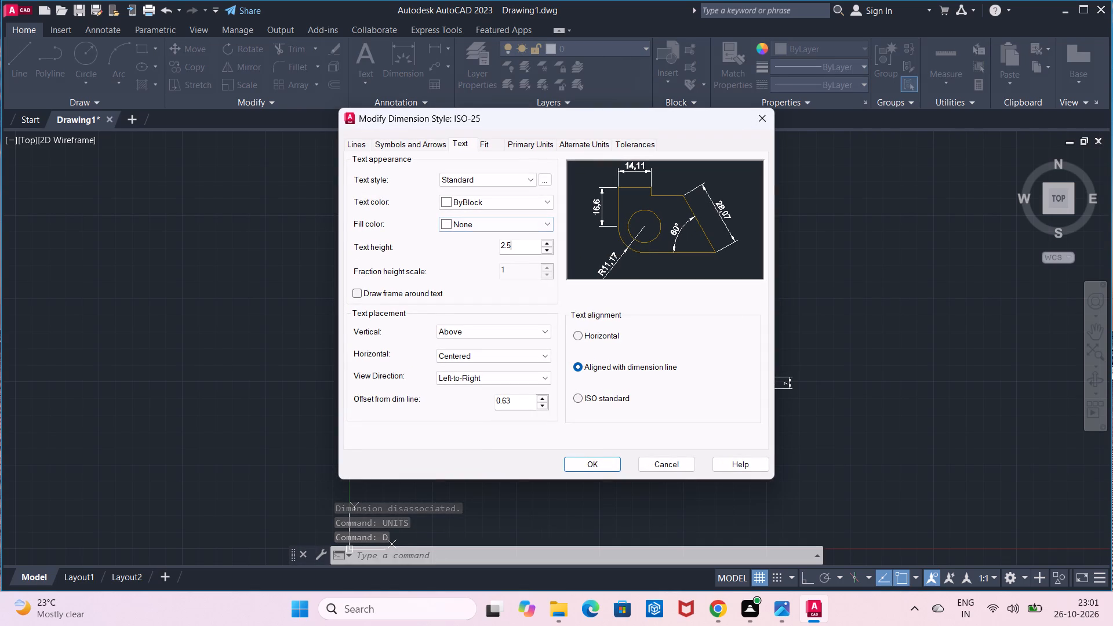
key("BackSpace")
key("BackSpace")
key("BackSpace")
key("6")
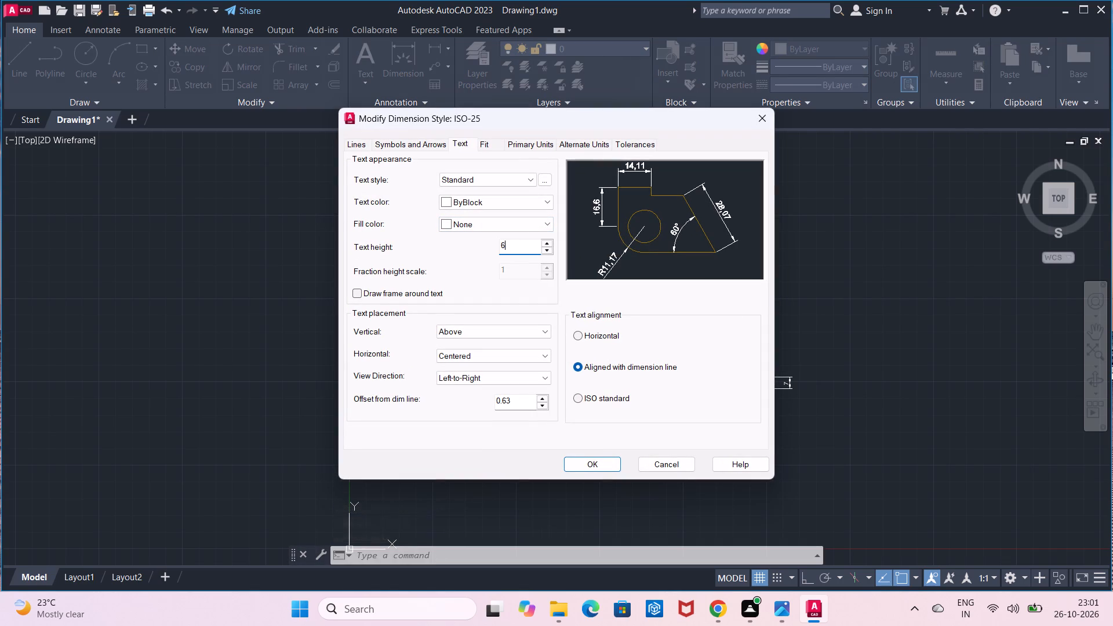
left_click(613, 394)
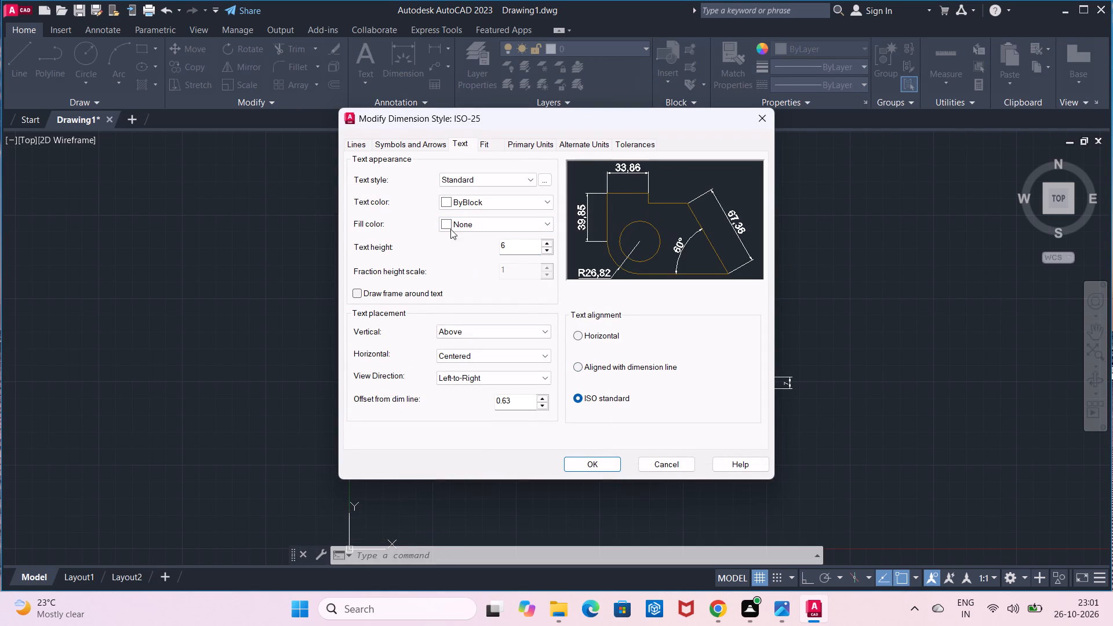
Set the ISO-25 style's linear dimension precision to 0 and make the style current.
left_click(523, 143)
left_click(518, 190)
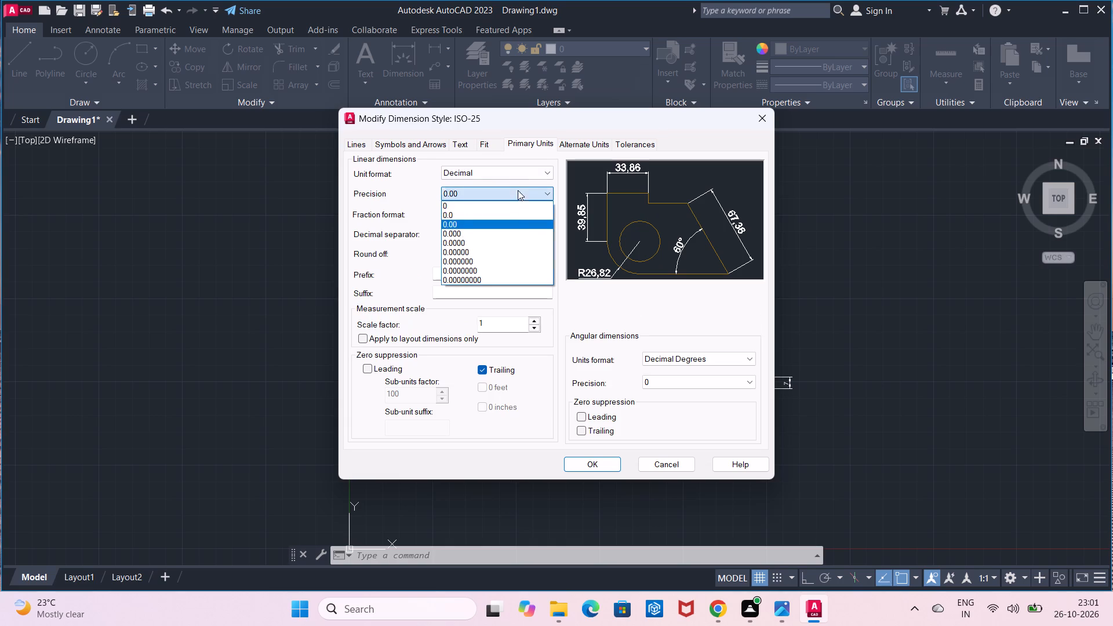
left_click(518, 208)
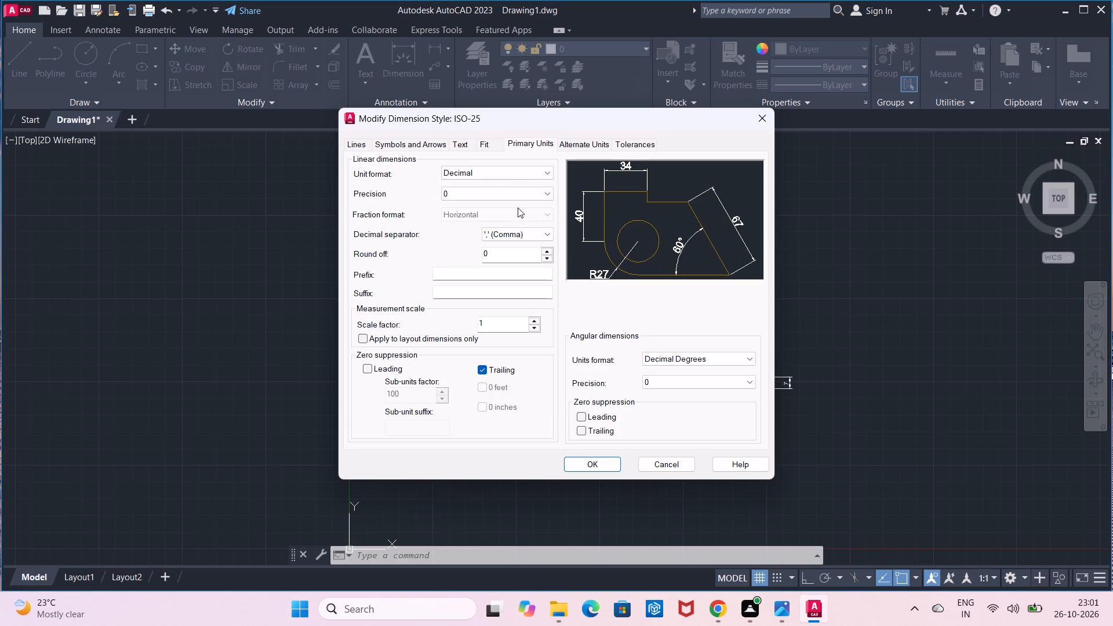
left_click(592, 461)
left_click(696, 227)
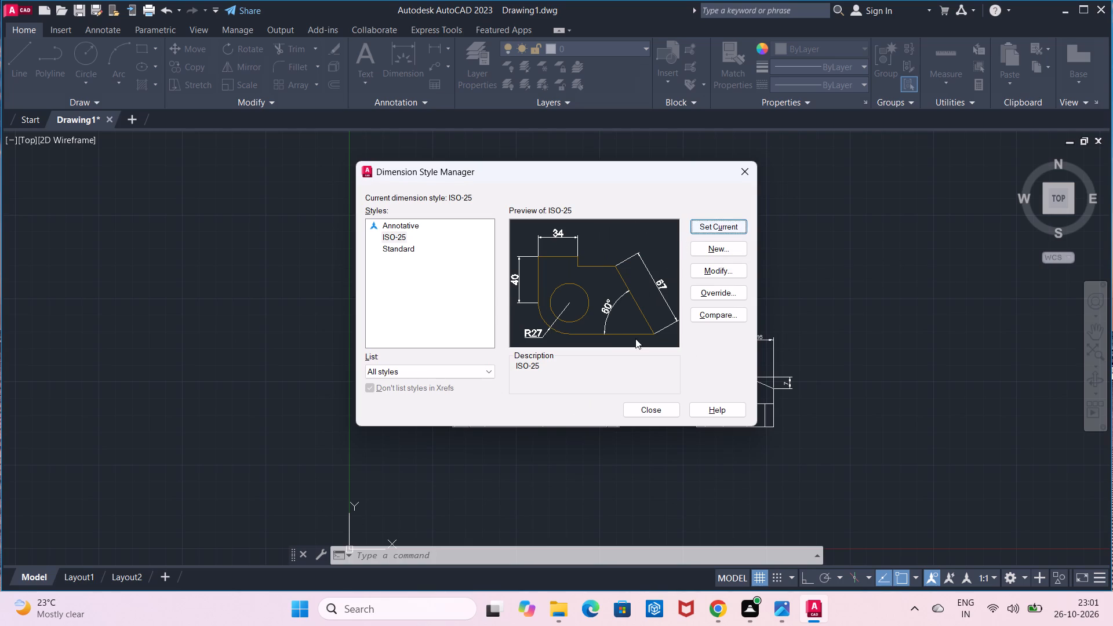
left_click(648, 411)
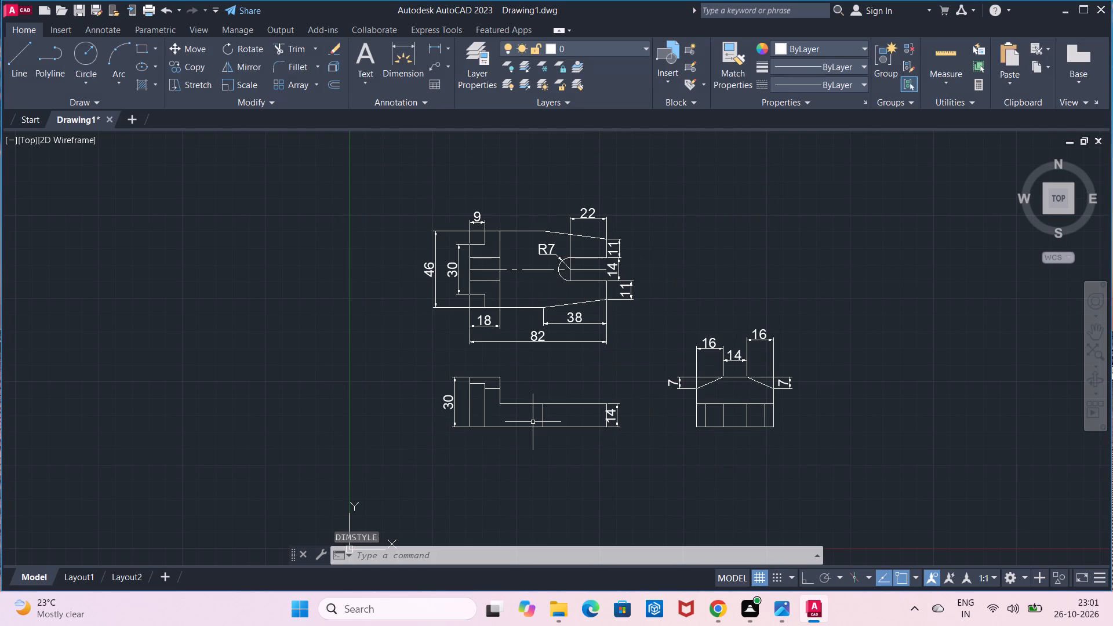
Save the drawing in Documents under the name Fork Guide Bracket.
left_click(78, 17)
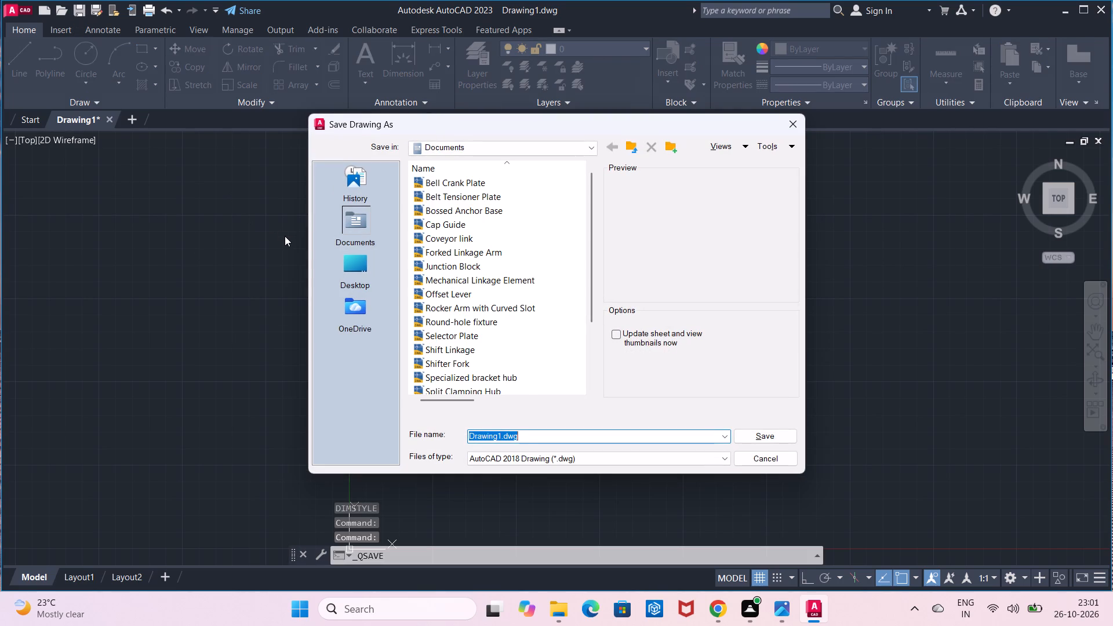
key("BackSpace")
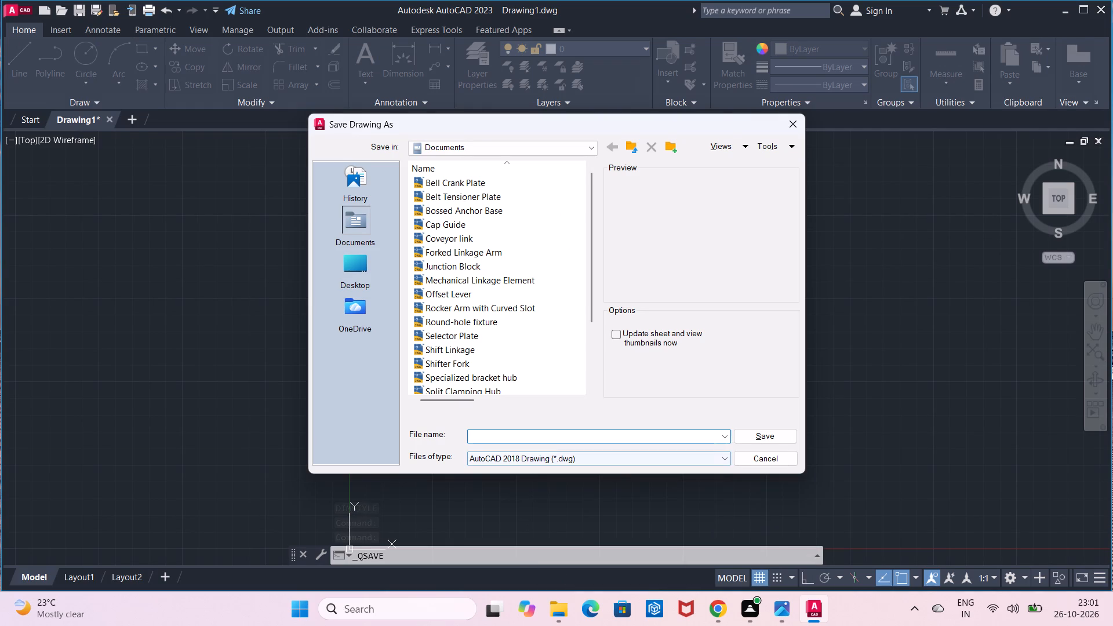
left_click(541, 439)
key("f")
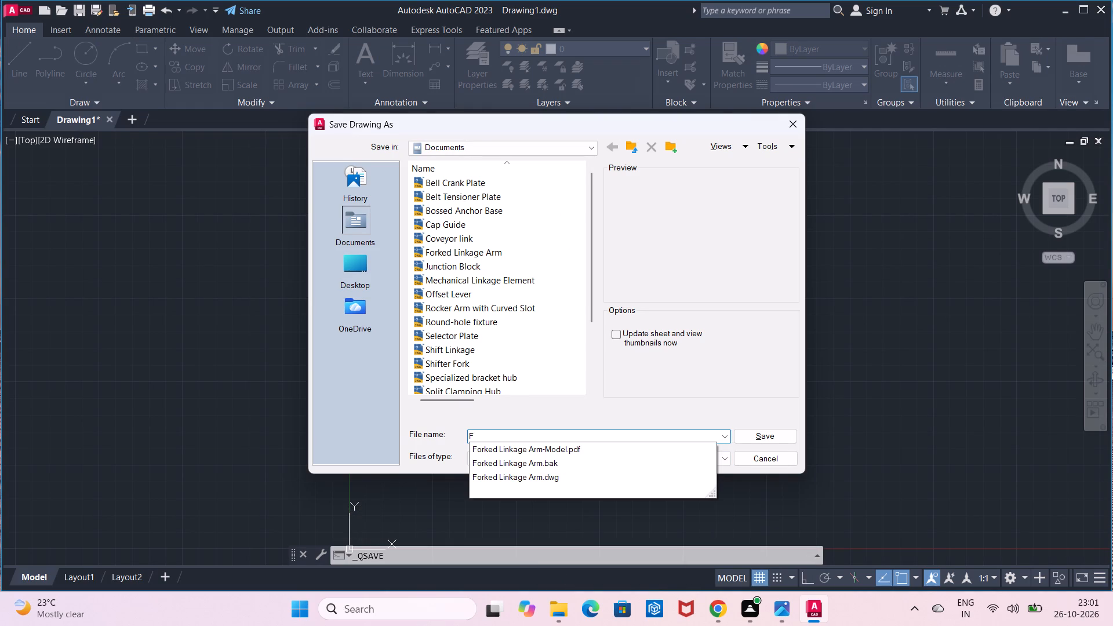
type("or")
type("k")
key("space")
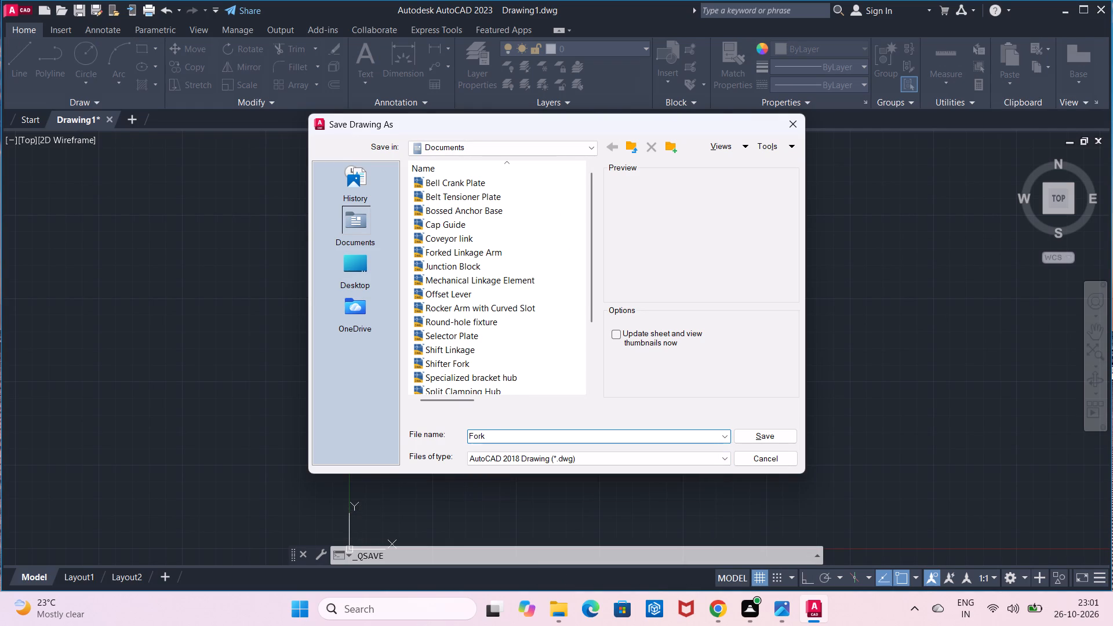
key("g")
type("uide")
key("space")
key("b")
type("racket")
left_click(759, 433)
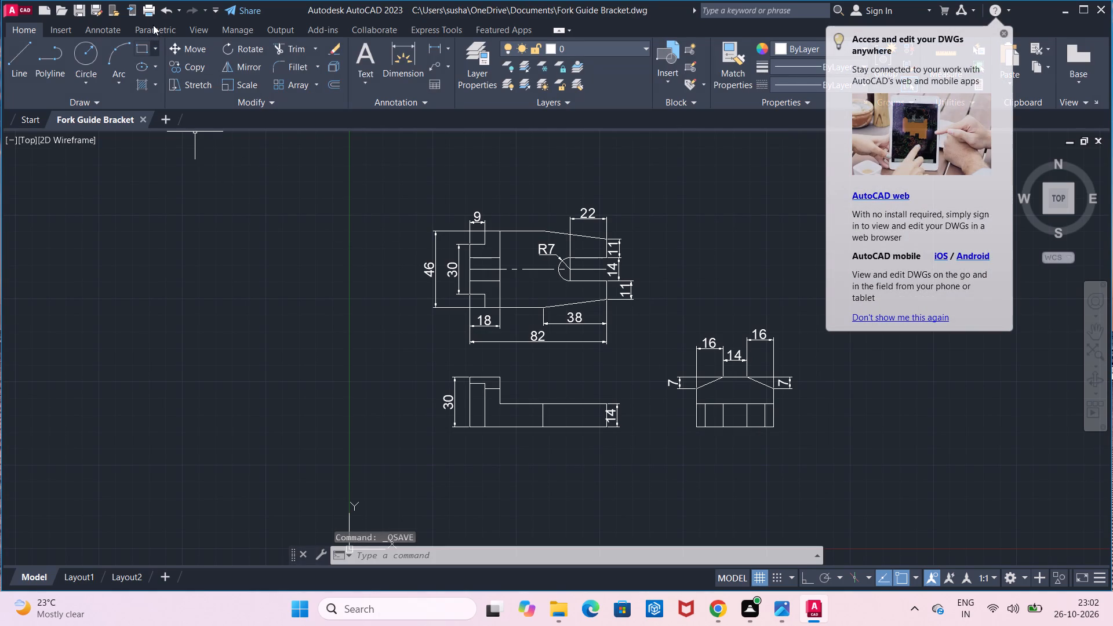
Set up the plot as ISO A4 (297 x 210 mm), landscape and centred, with a window around all three dimensioned views.
left_click(151, 17)
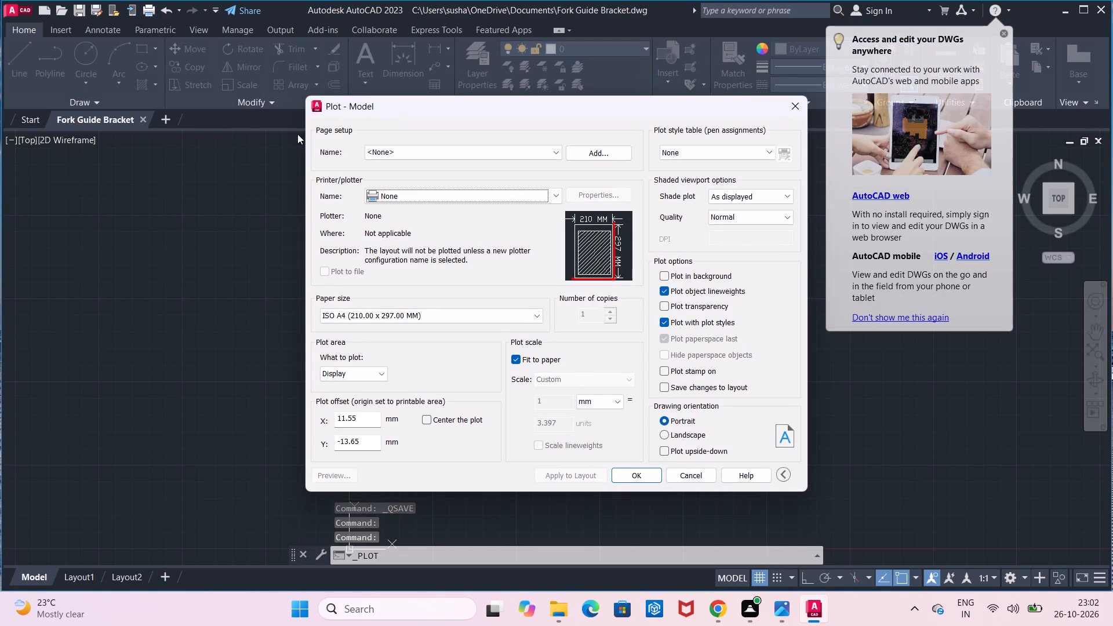
left_click(510, 316)
left_click(510, 337)
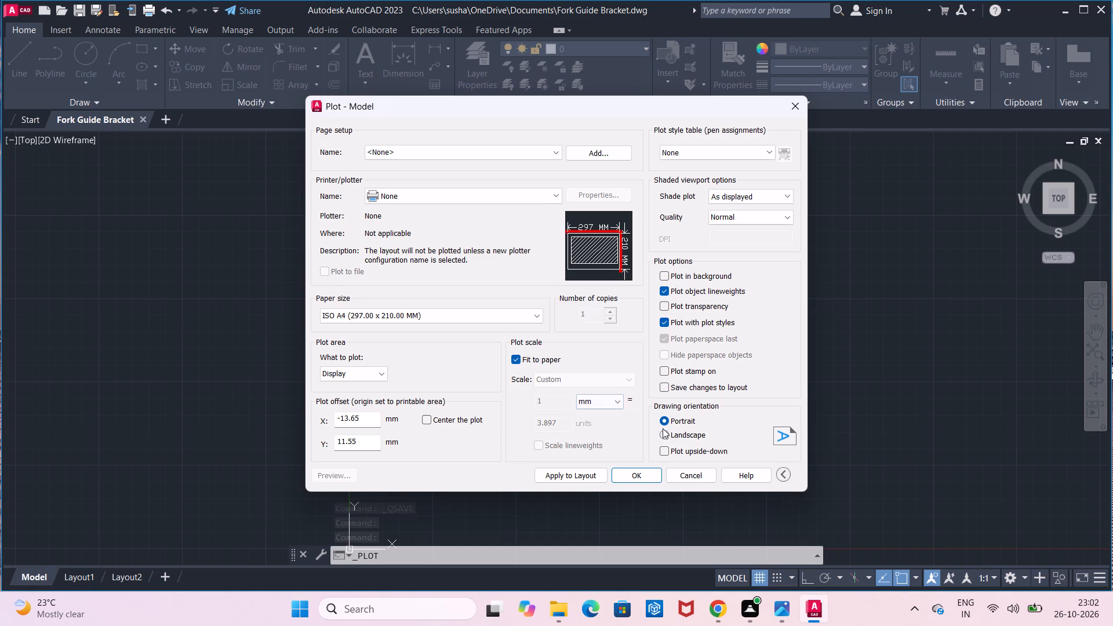
left_click(665, 432)
left_click(425, 415)
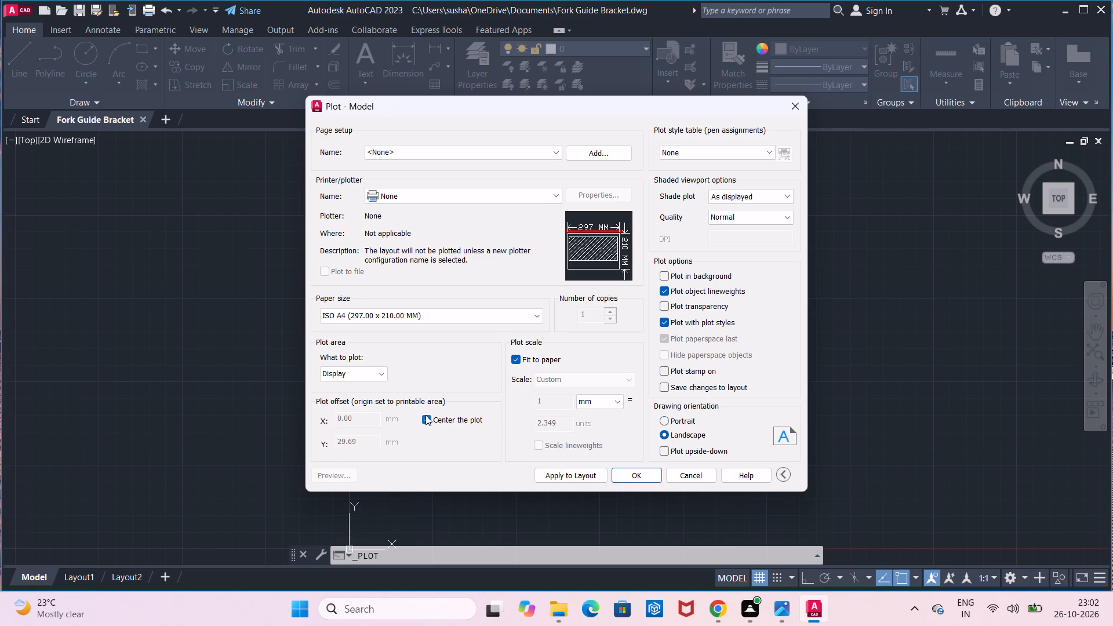
left_click(384, 377)
left_click(360, 421)
left_click(372, 376)
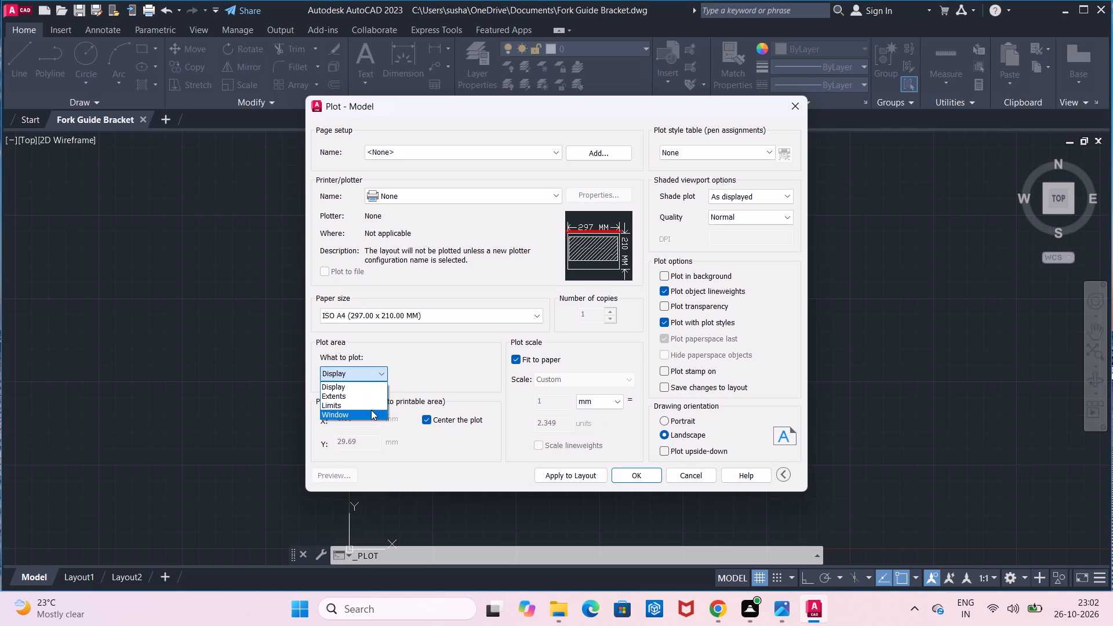
left_click(371, 410)
left_click(386, 170)
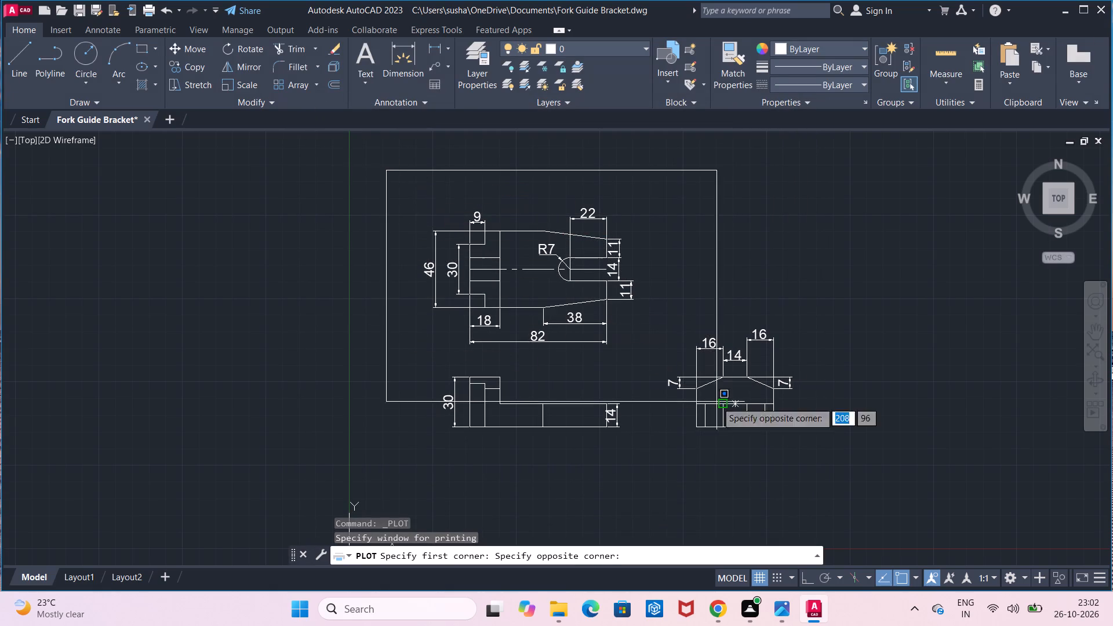
left_click(815, 458)
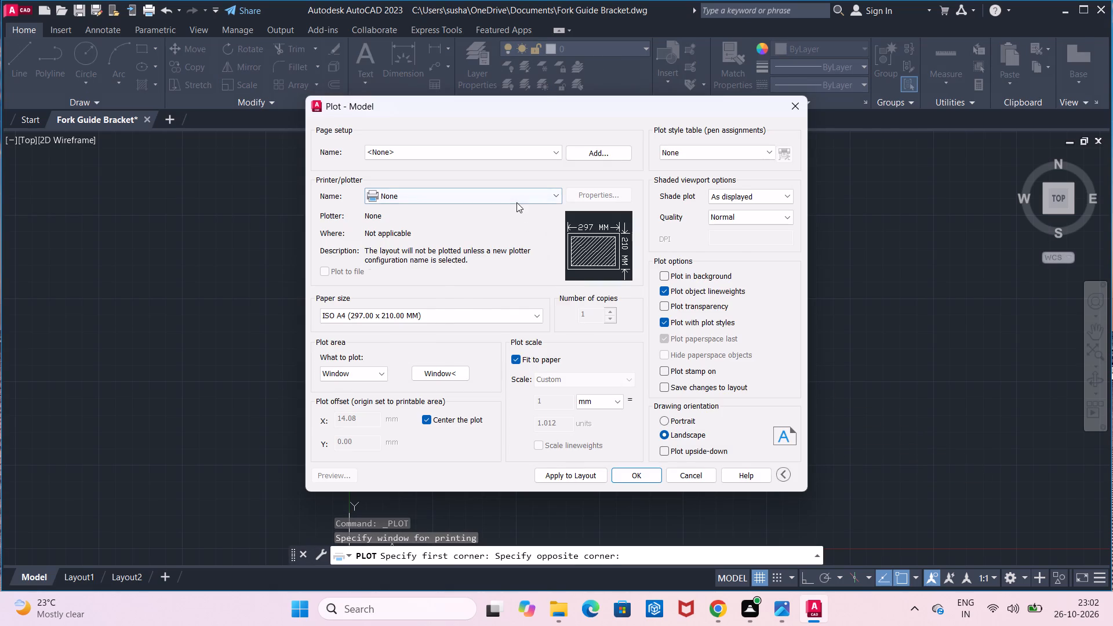
Plot with DWG To PDF.pc3, save as Fork Guide Bracket-Model.pdf in Documents, and close the PDF after checking it.
left_click(517, 202)
left_click(504, 338)
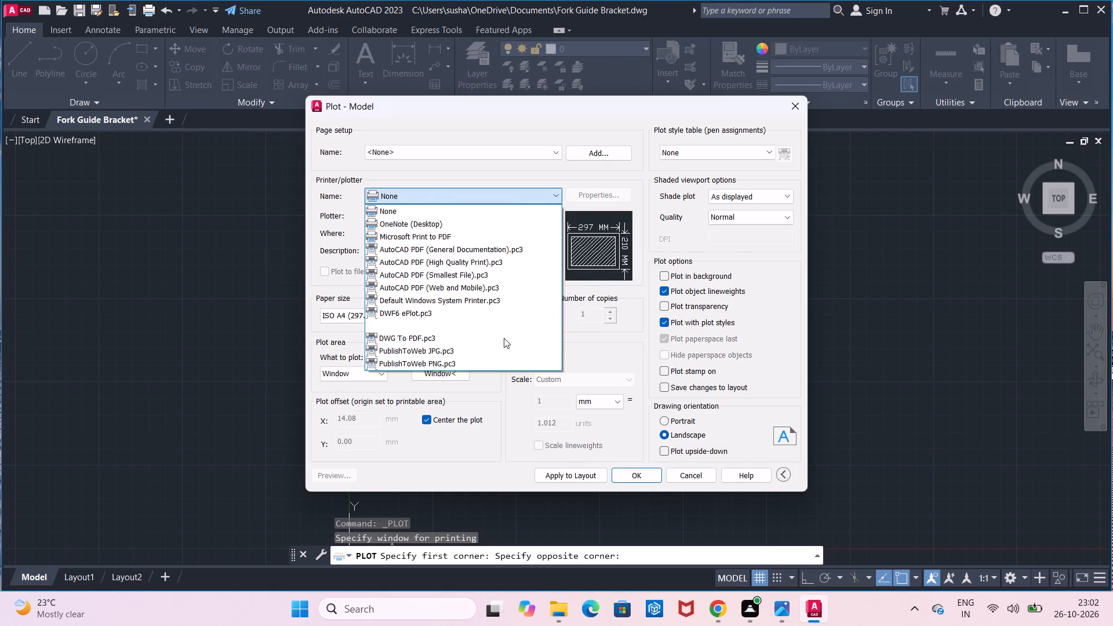
left_click(628, 471)
left_click(736, 436)
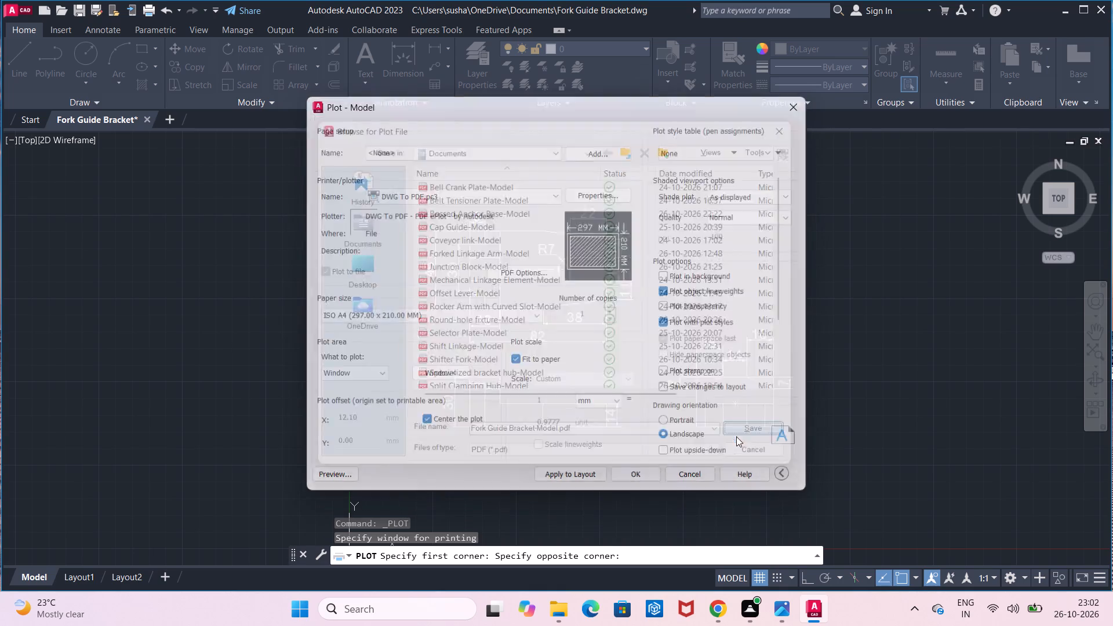
scroll(341, 356, "down", 3)
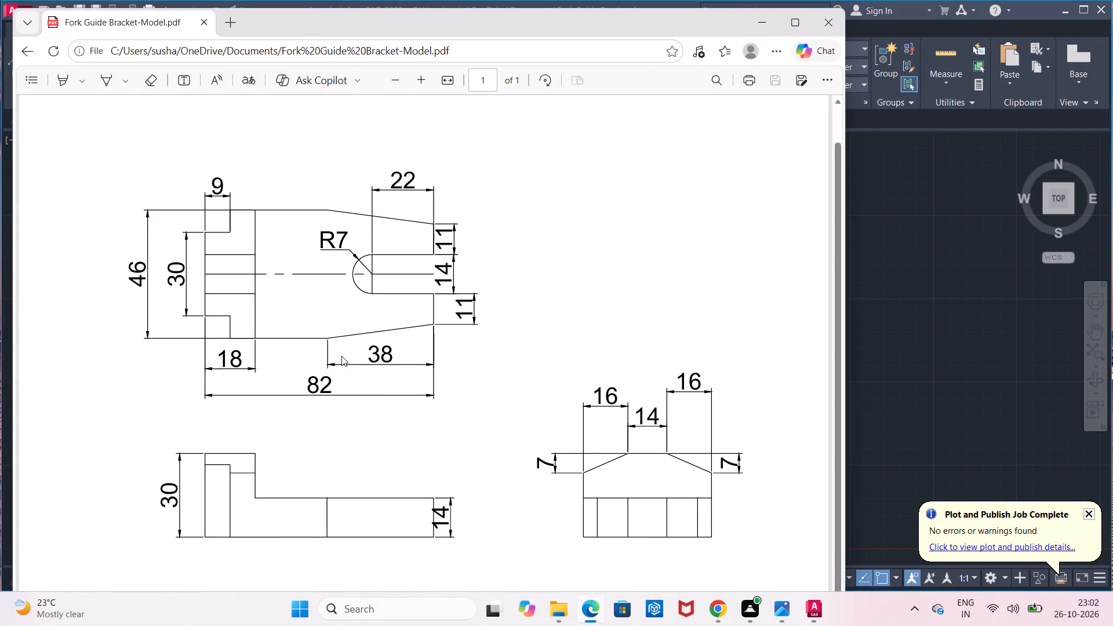
left_click(820, 27)
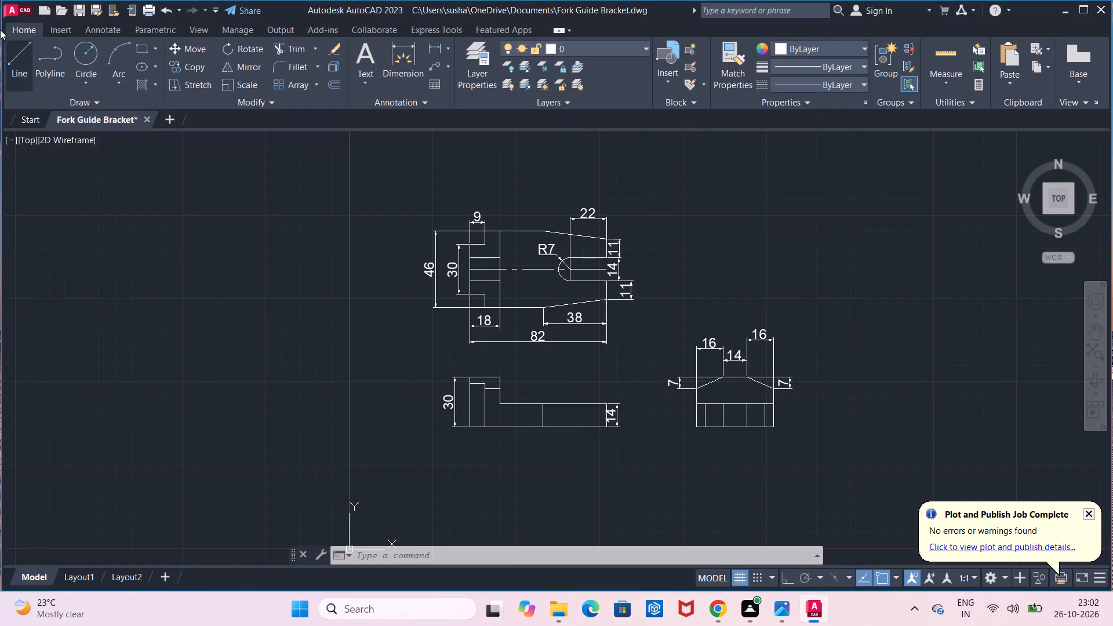
Exit AutoCAD, saving the changes to the Fork Guide Bracket drawing.
left_click(1101, 19)
left_click(1103, 13)
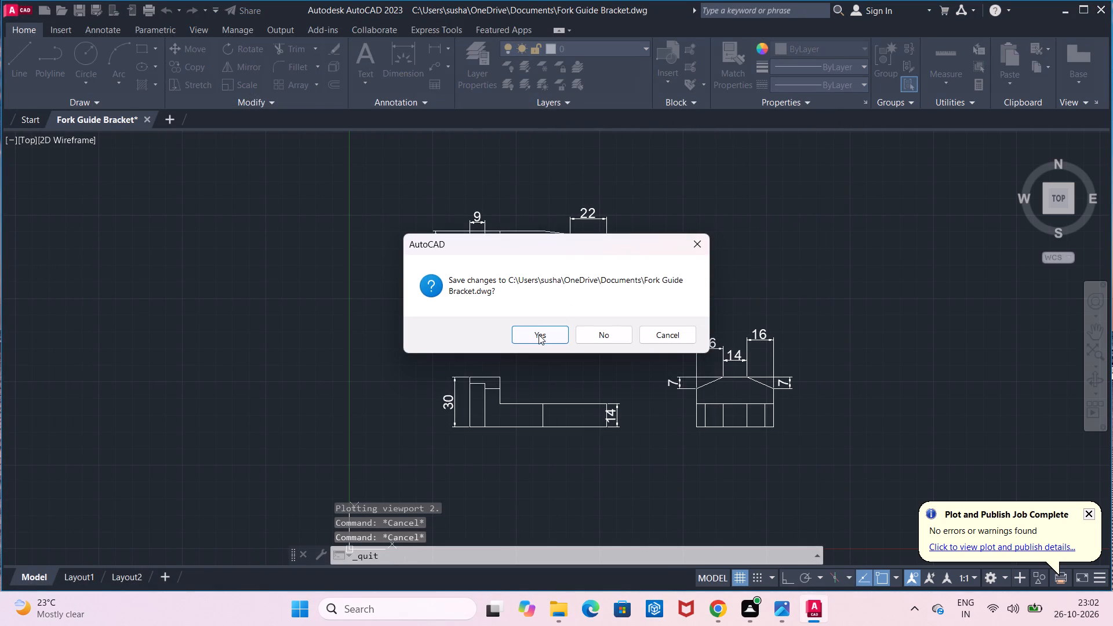
left_click(539, 334)
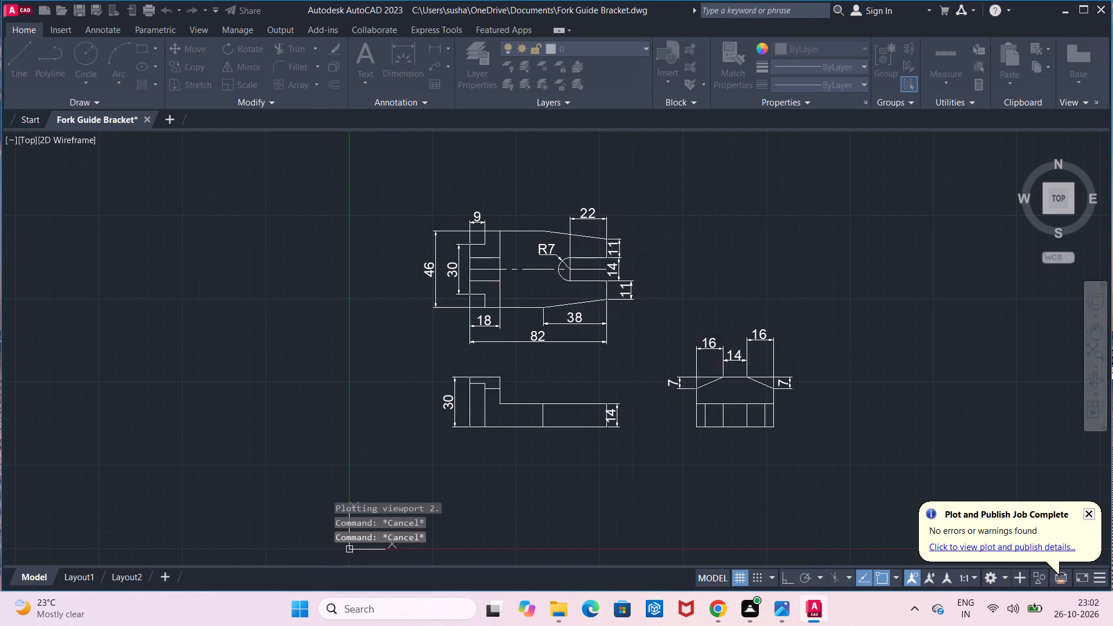